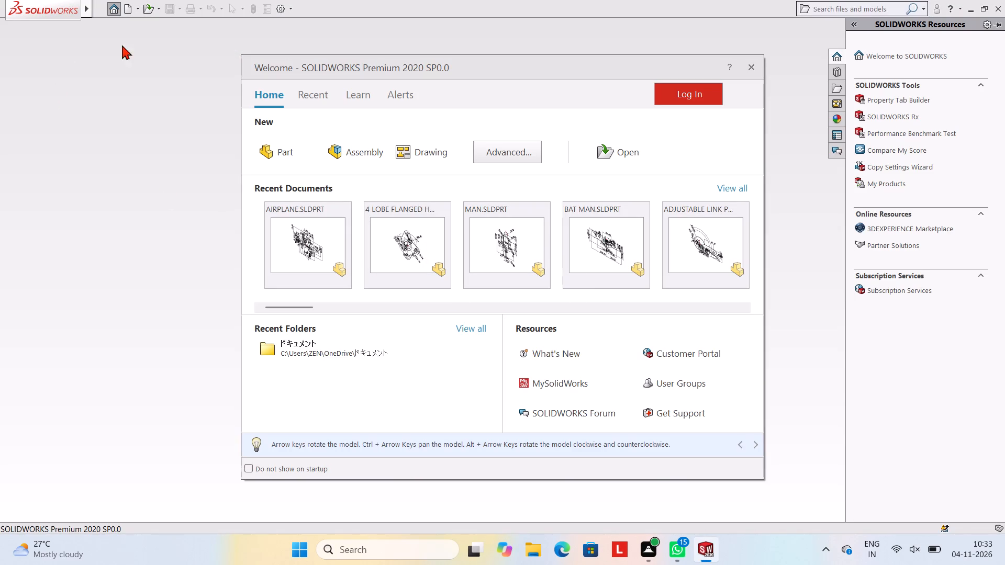
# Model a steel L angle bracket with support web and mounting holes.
# Create a new part document.
pyautogui.click(124, 10)
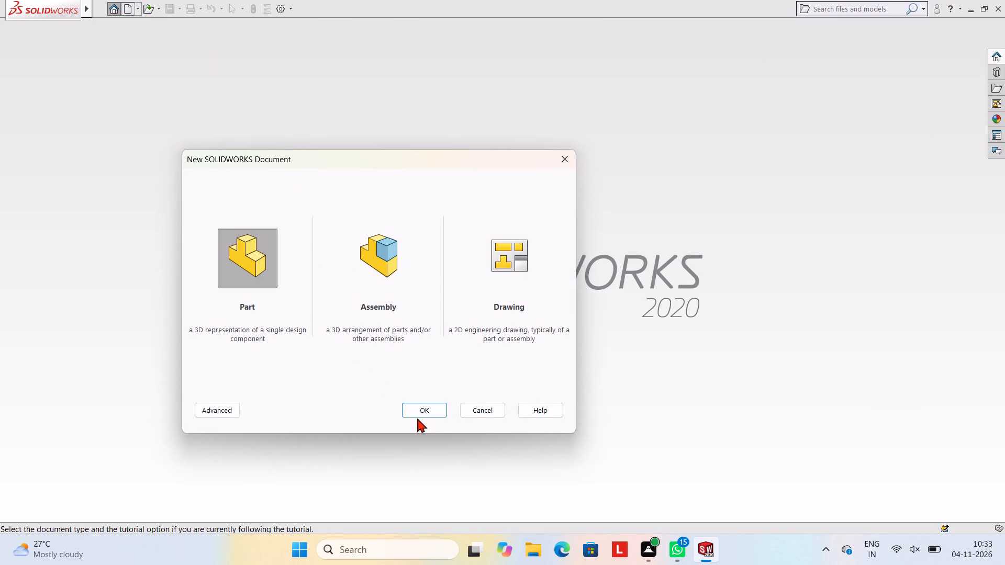
pyautogui.click(430, 411)
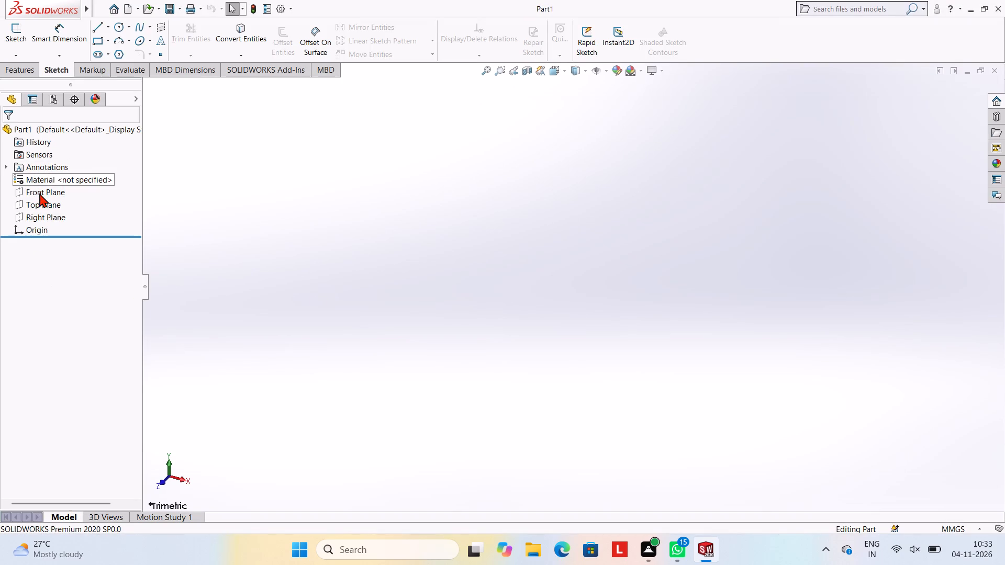
# Start a sketch on the Front Plane.
pyautogui.click(42, 192)
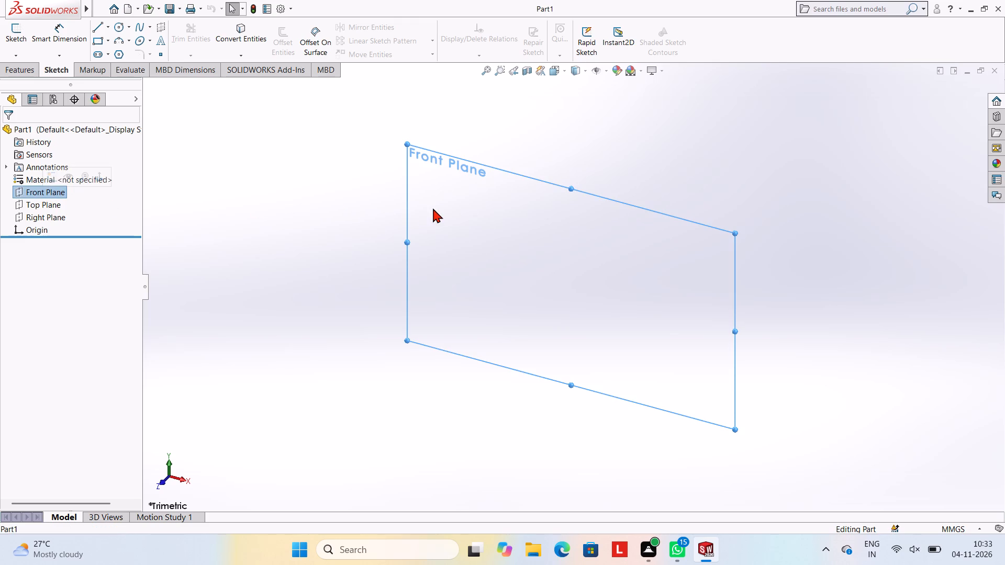
pyautogui.click(63, 192)
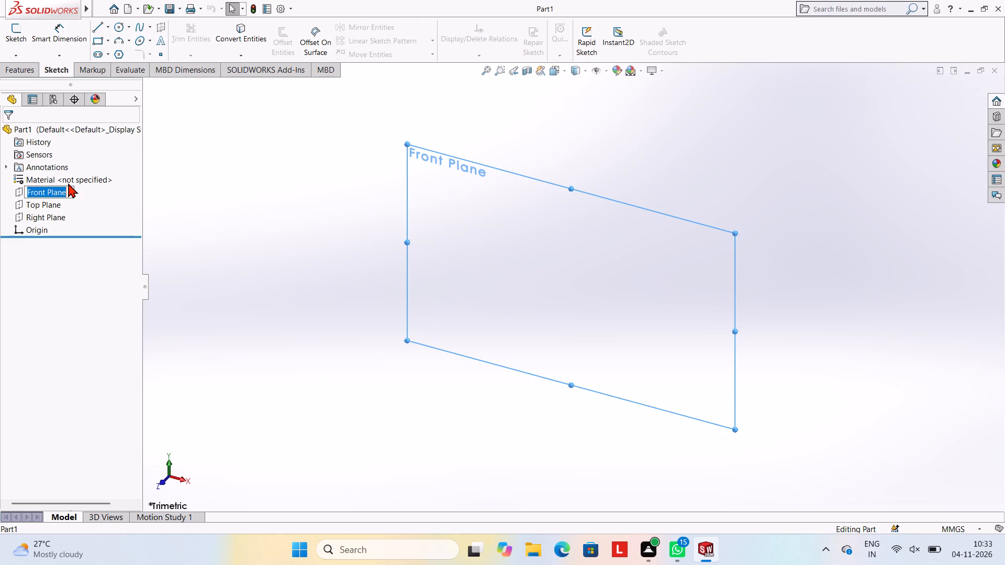
pyautogui.press('Escape')
pyautogui.press('Escape')
pyautogui.click(39, 191)
pyautogui.click(50, 175)
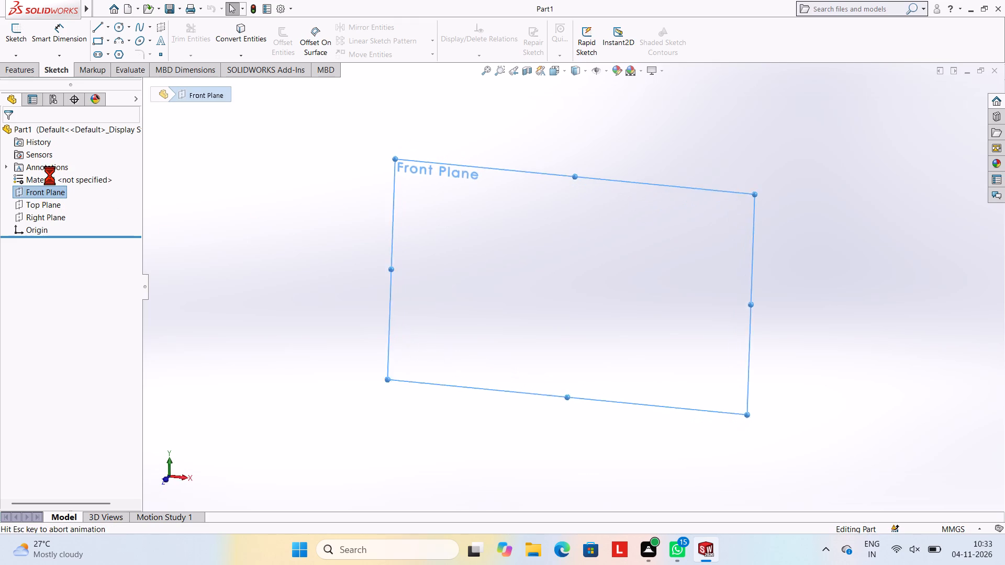
pyautogui.click(450, 242)
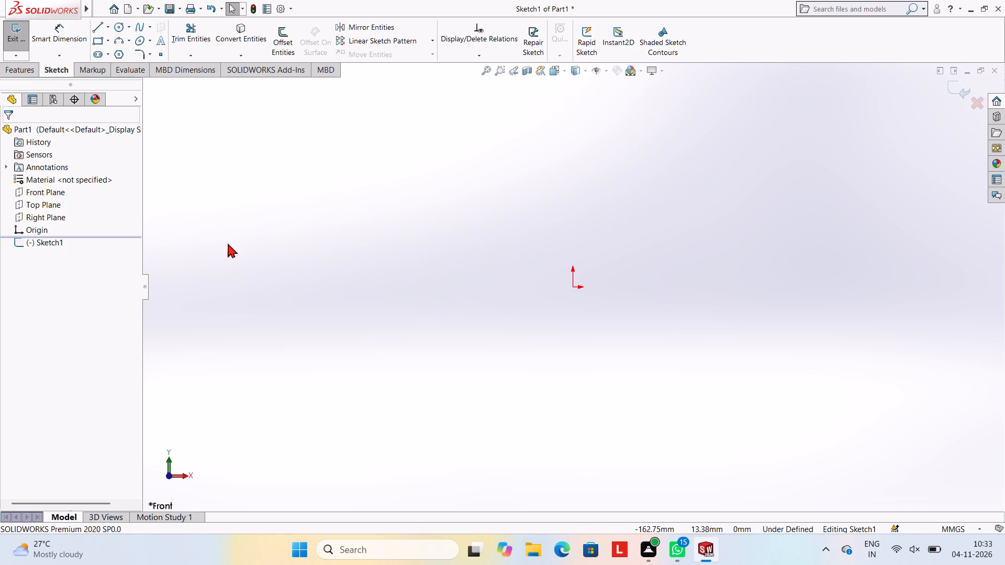
# Sketch a closed rectangle of lines from the origin, 40 mm wide and 45 mm high.
pyautogui.click(93, 30)
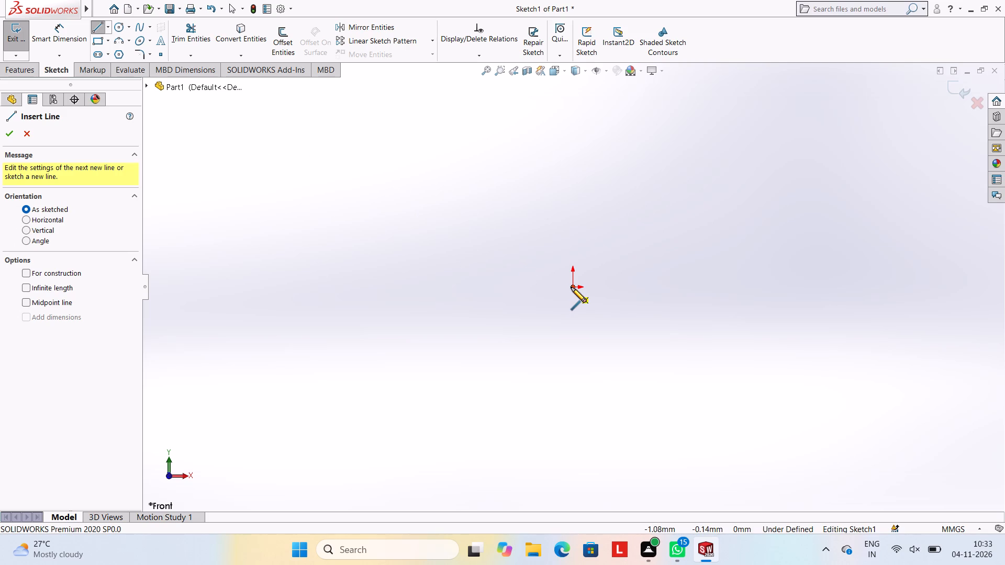
pyautogui.click(571, 287)
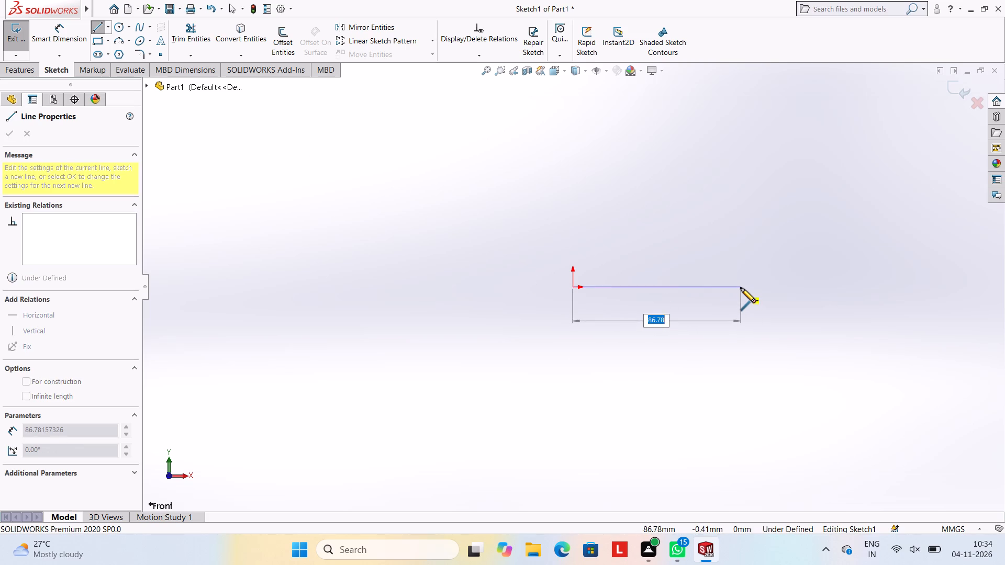
pyautogui.write('40')
pyautogui.press('Return')
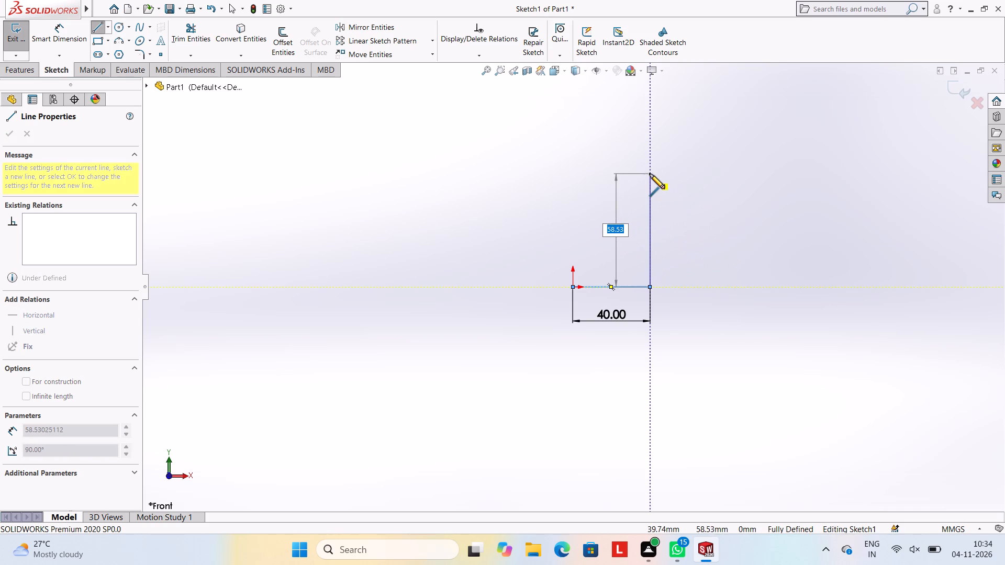
pyautogui.write('45')
pyautogui.press('Return')
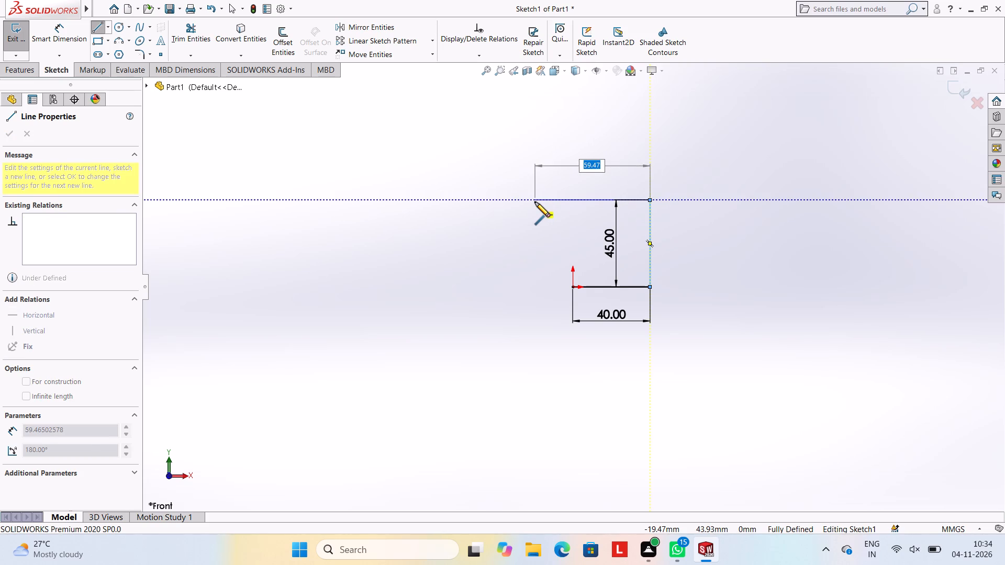
pyautogui.write('40')
pyautogui.press('Return')
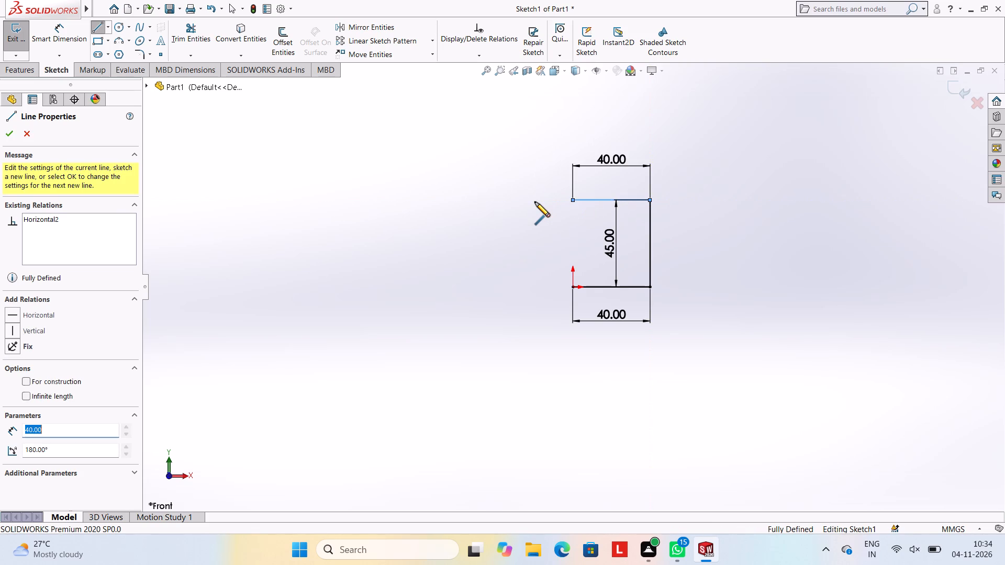
pyautogui.click(573, 288)
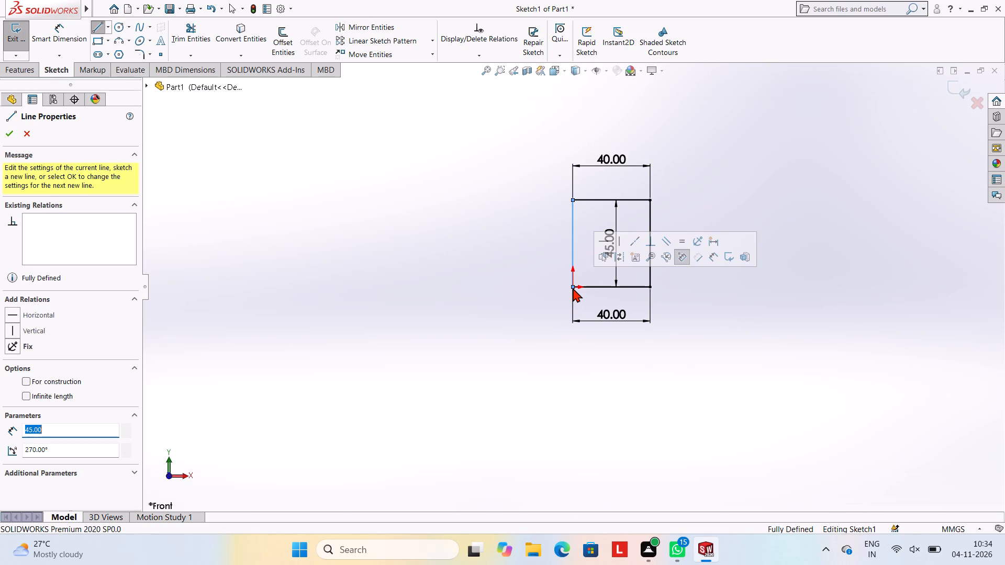
pyautogui.press('Escape')
pyautogui.press('Escape')
pyautogui.press('Escape')
pyautogui.press('Escape')
pyautogui.press('Escape')
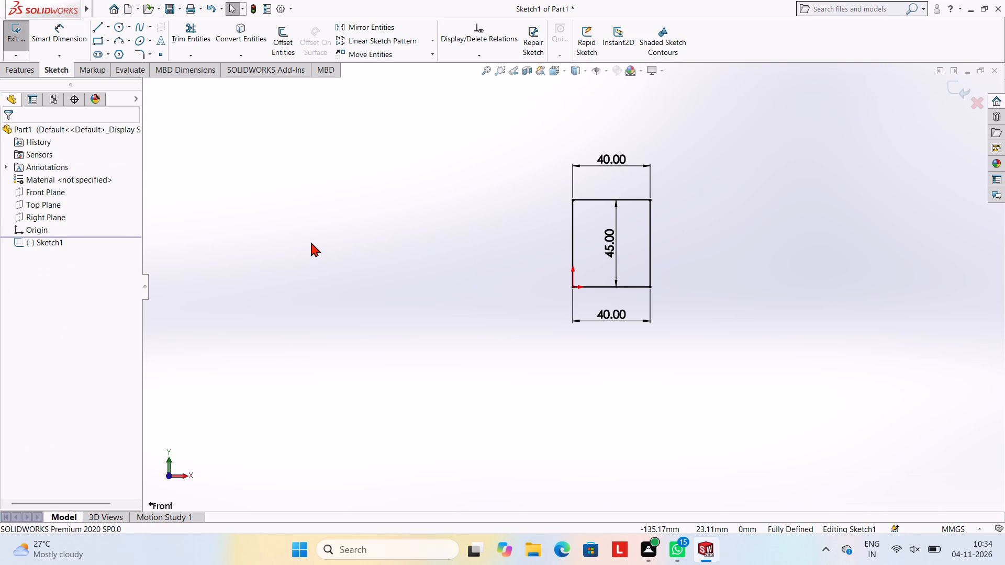
# Extrude the rectangle as a blind boss 6 mm deep.
pyautogui.click(19, 72)
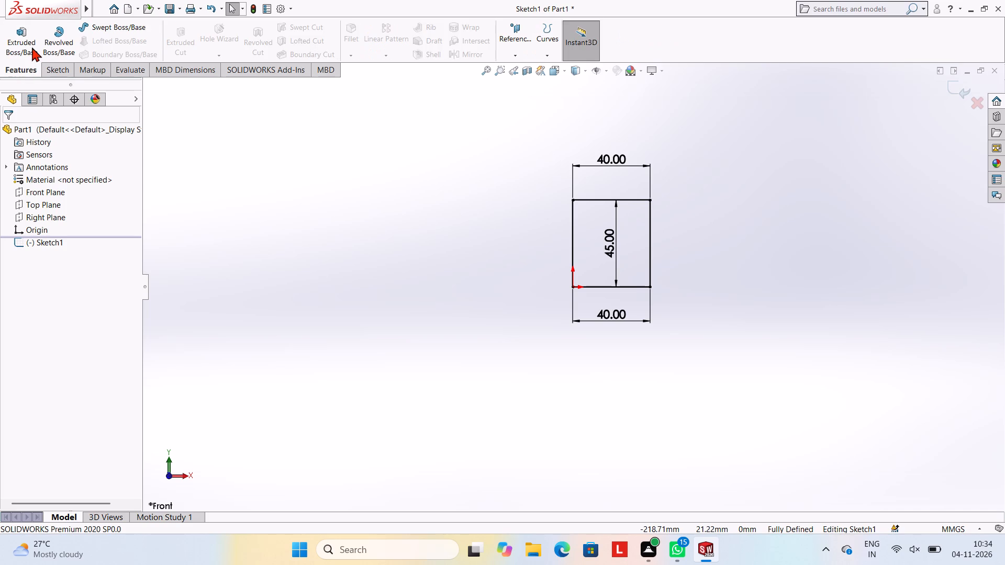
pyautogui.click(30, 40)
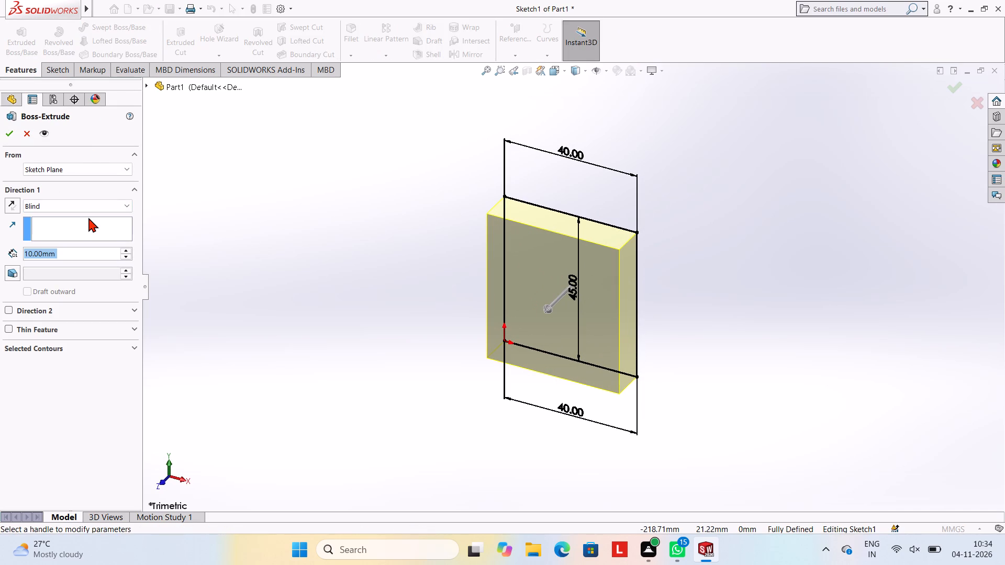
pyautogui.press('6')
pyautogui.press('Return')
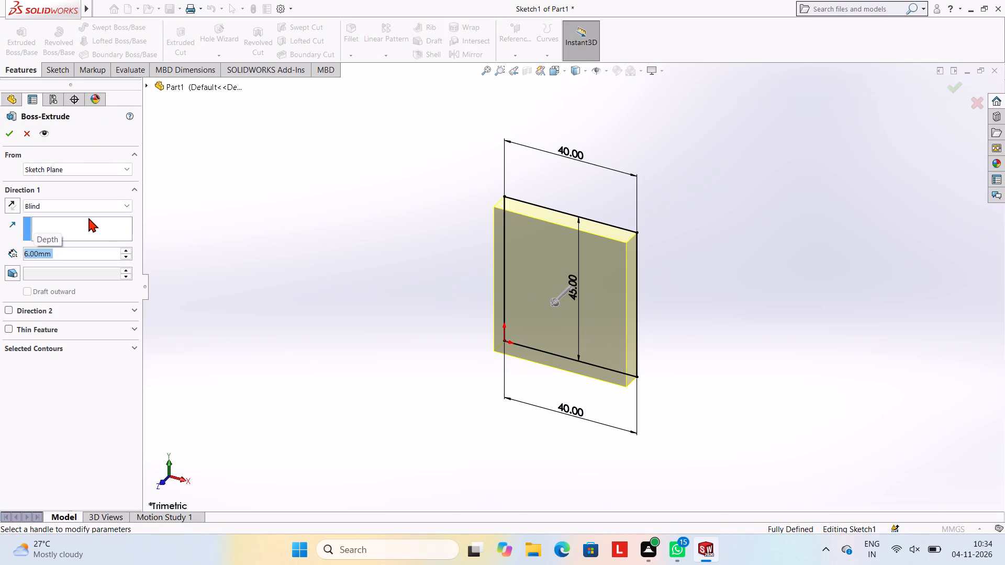
pyautogui.scroll(3, 496, 307)
pyautogui.scroll(-4, 502, 304)
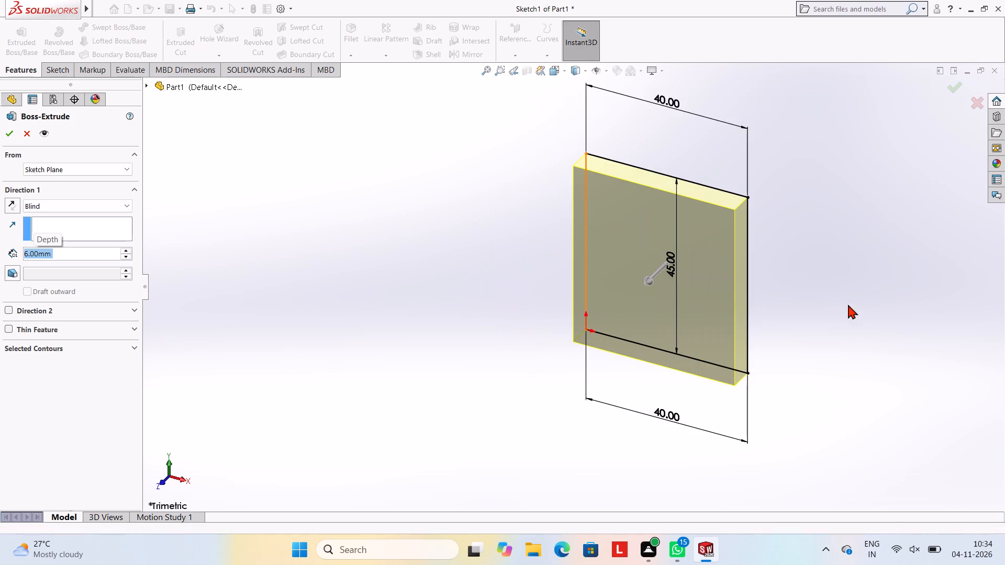
pyautogui.scroll(-2, 816, 286)
pyautogui.click(5, 127)
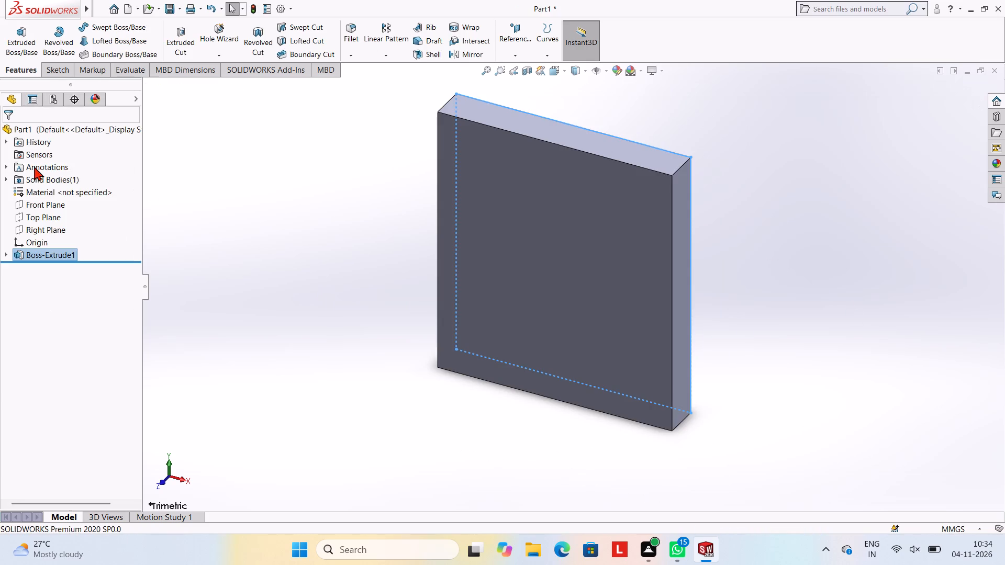
pyautogui.click(344, 193)
# Start a sketch on the plate's narrow 45 mm side face opposite the origin and view it straight on.
pyautogui.scroll(-1, 513, 259)
pyautogui.scroll(2, 513, 259)
pyautogui.moveTo(594, 258); pyautogui.dragTo(599, 176, button='middle')
pyautogui.moveTo(624, 298); pyautogui.dragTo(684, 156, button='middle')
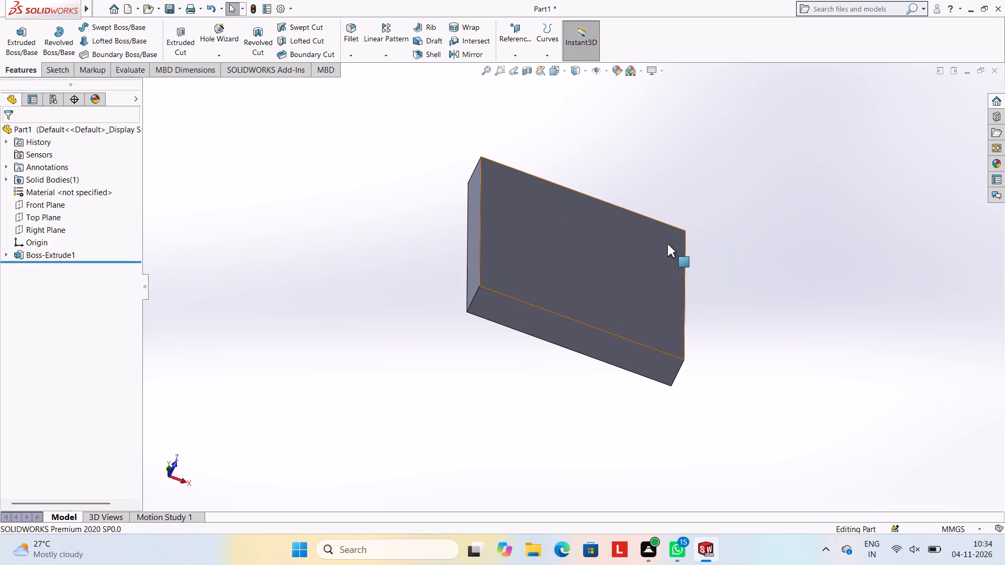
pyautogui.moveTo(664, 262); pyautogui.dragTo(635, 222, button='middle')
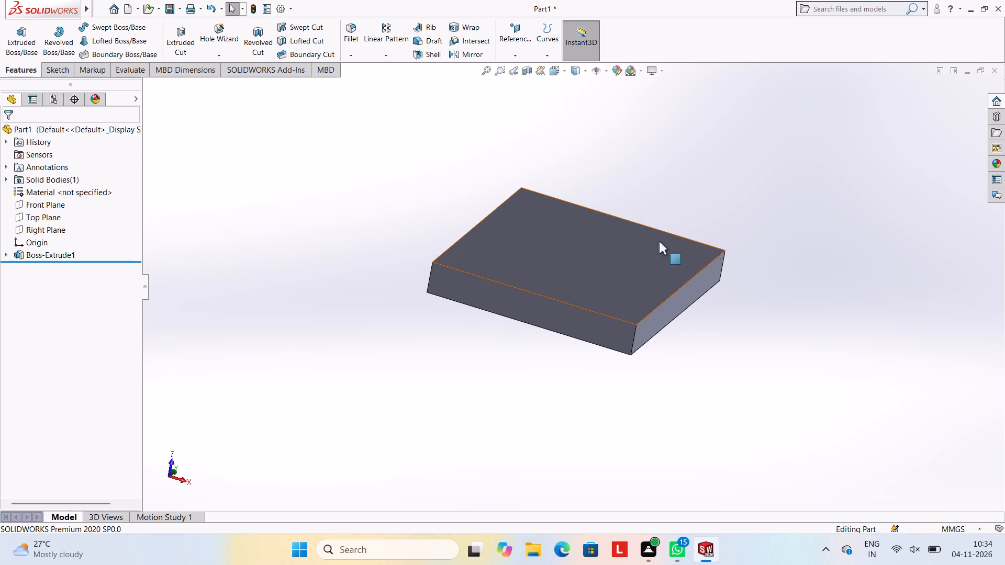
pyautogui.moveTo(738, 263); pyautogui.dragTo(763, 255, button='middle')
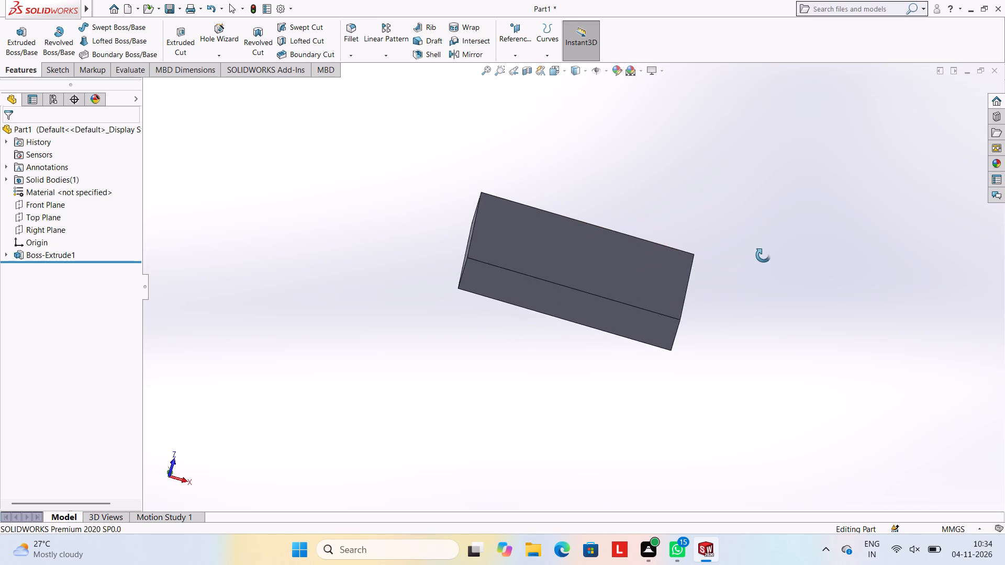
pyautogui.moveTo(763, 255); pyautogui.dragTo(770, 244, button='middle')
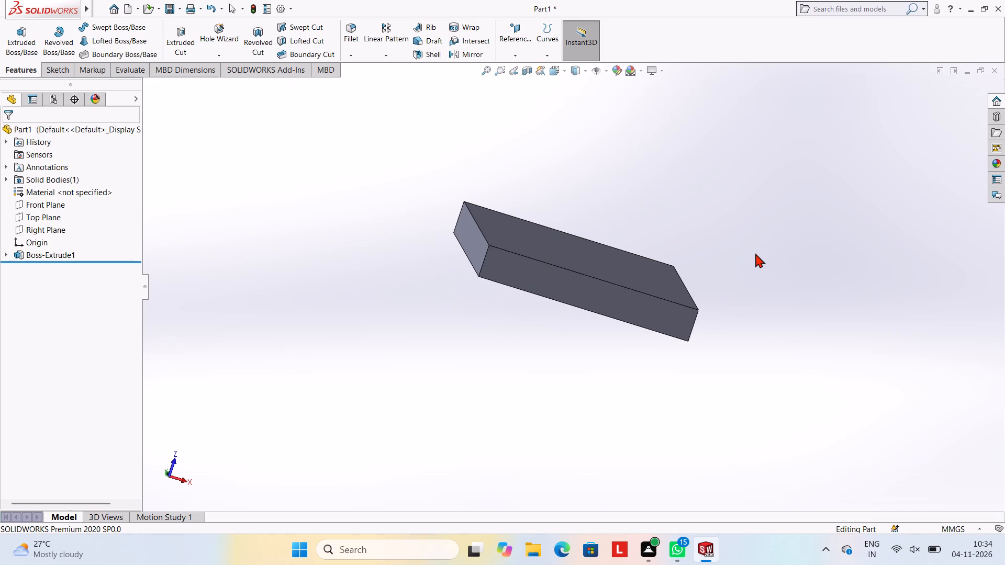
pyautogui.click(605, 303)
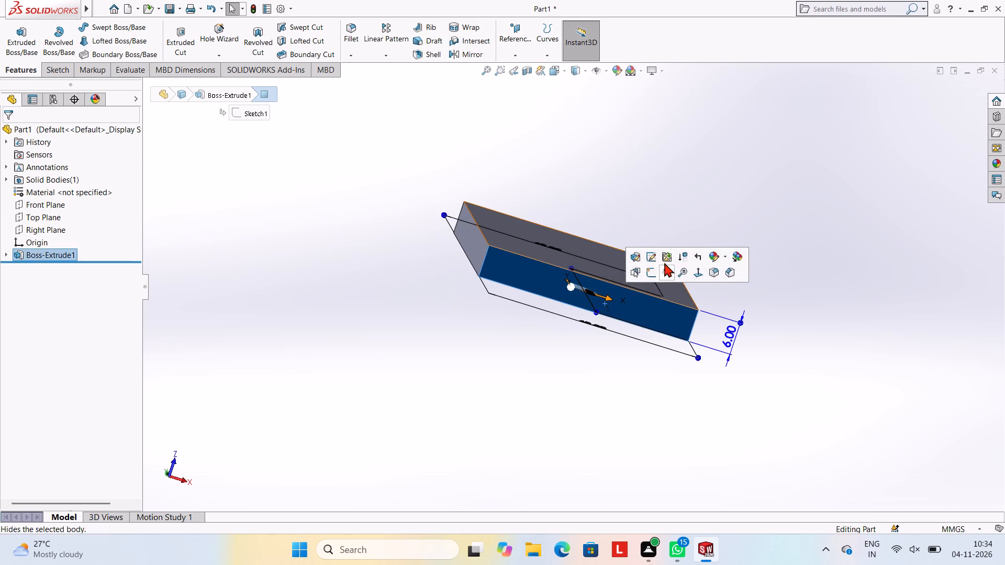
pyautogui.press('Escape')
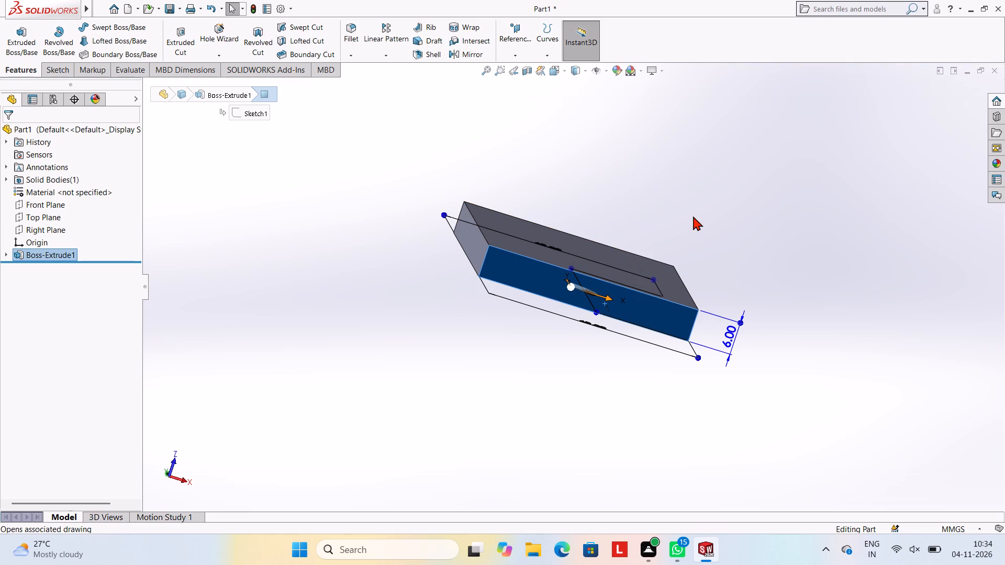
pyautogui.moveTo(695, 214); pyautogui.dragTo(644, 222, button='middle')
pyautogui.press('Escape')
pyautogui.moveTo(692, 253); pyautogui.dragTo(674, 223, button='middle')
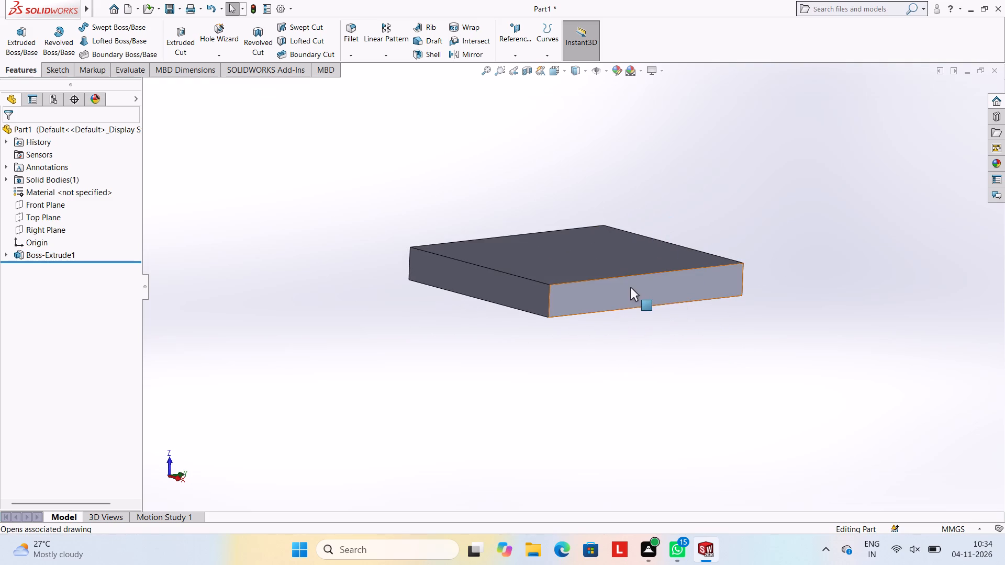
pyautogui.click(630, 287)
pyautogui.click(675, 256)
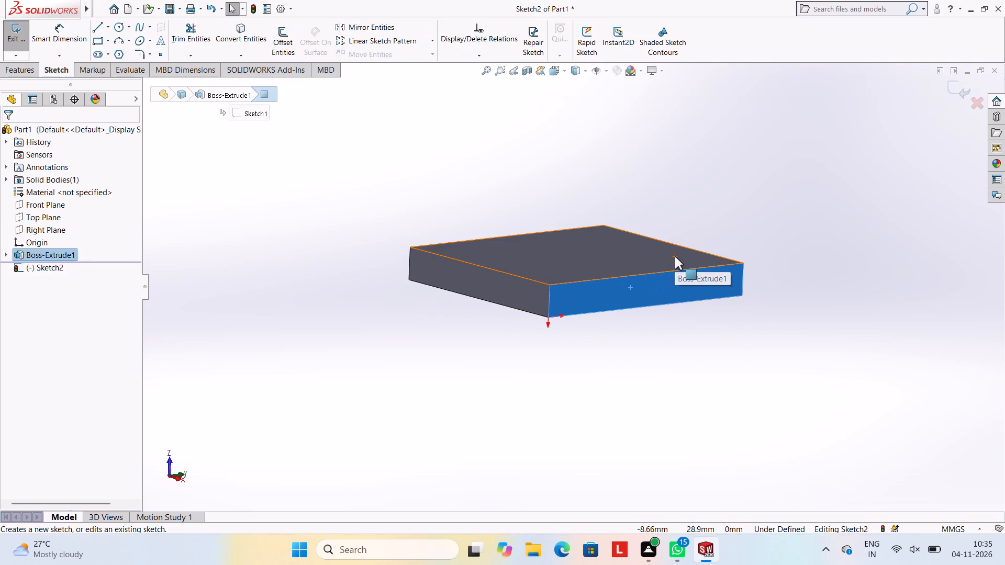
pyautogui.hotkey('ctrl', '8')
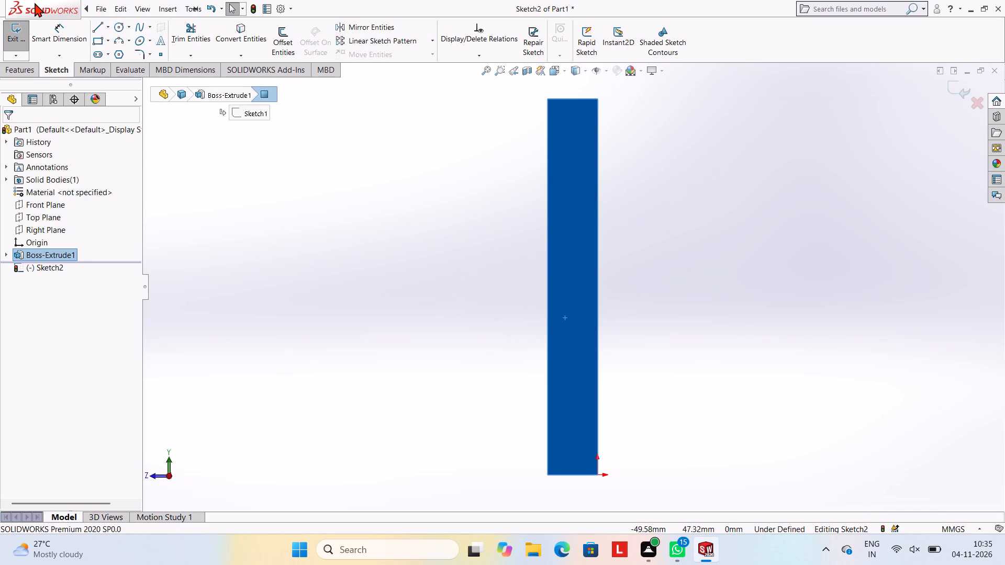
# Sketch a closed rectangle of lines outward from the side face's front long edge, 34 mm wide and 45 mm high.
pyautogui.click(93, 26)
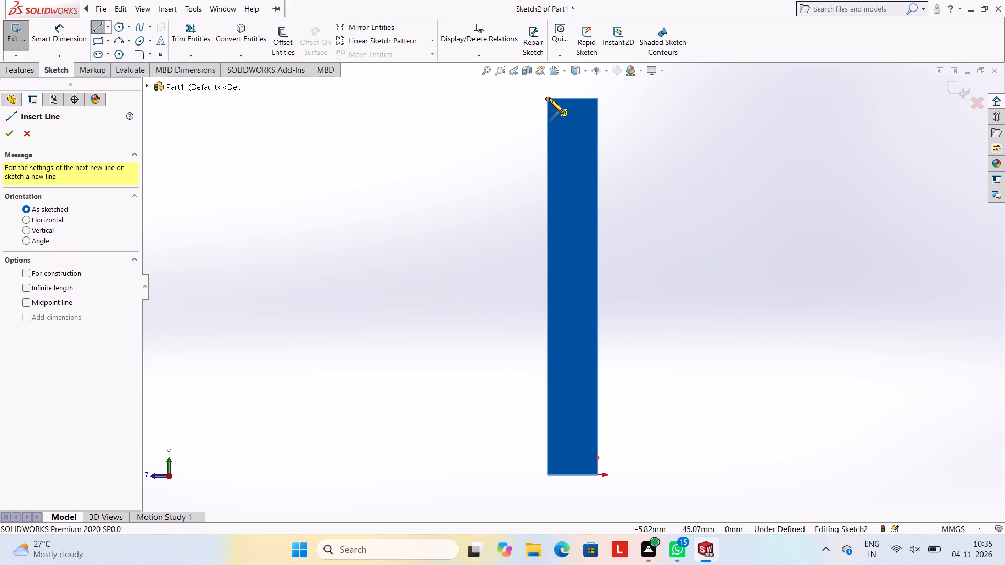
pyautogui.click(548, 98)
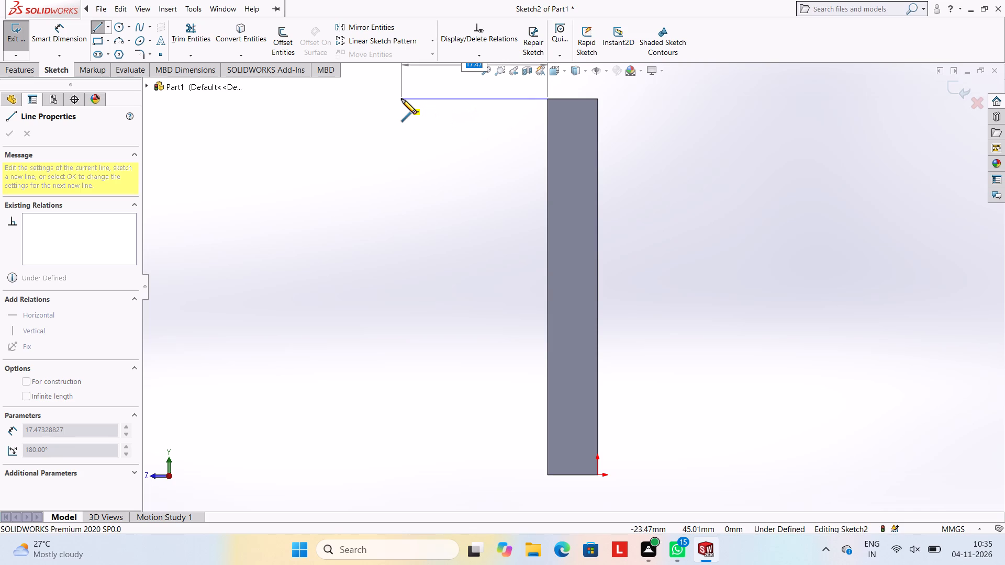
pyautogui.write('34')
pyautogui.press('Return')
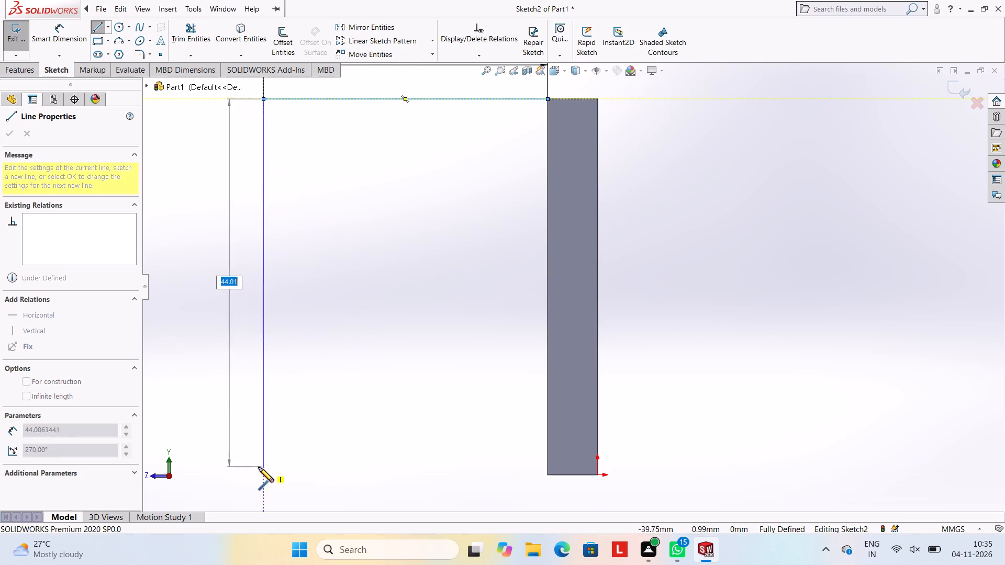
pyautogui.write('45')
pyautogui.press('Return')
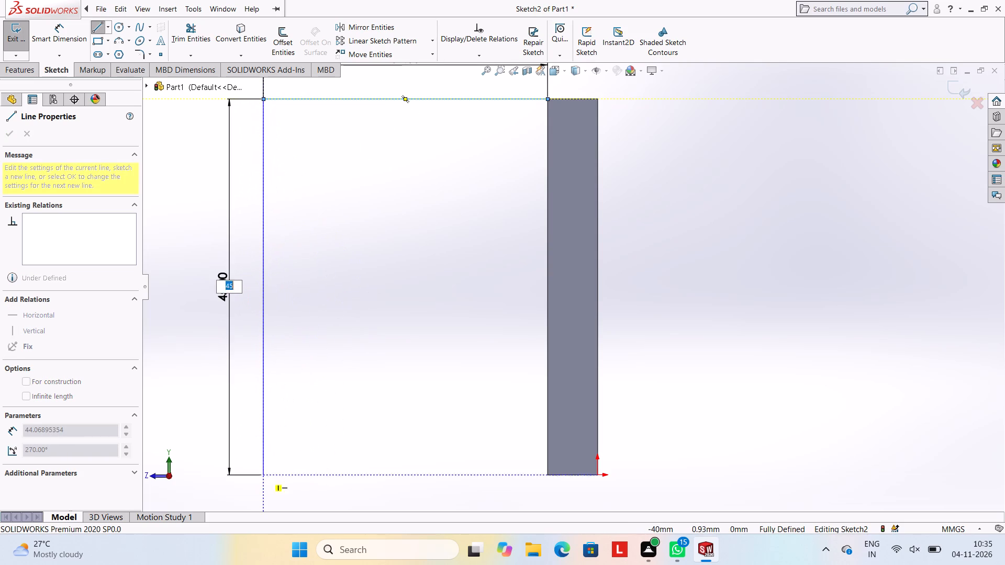
pyautogui.click(549, 476)
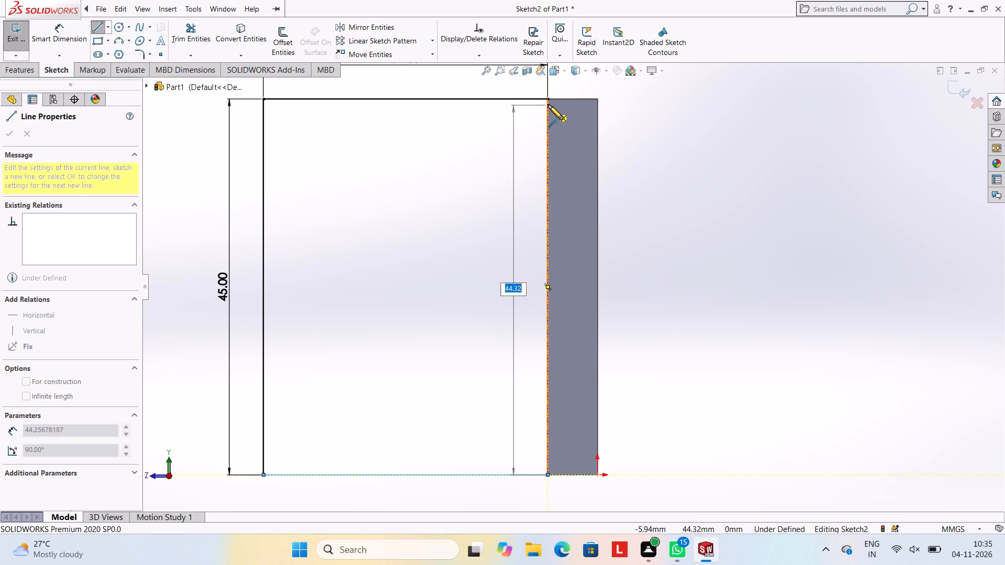
pyautogui.click(549, 98)
pyautogui.press('Escape')
pyautogui.press('Escape')
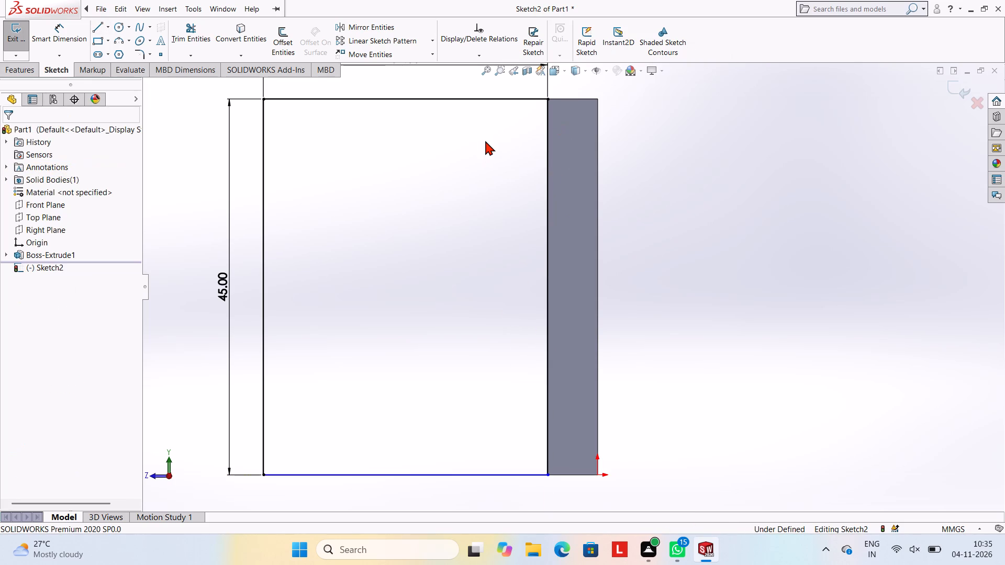
pyautogui.press('Escape')
pyautogui.press('Escape')
pyautogui.press('Escape')
pyautogui.scroll(3, 540, 222)
pyautogui.scroll(-2, 551, 240)
pyautogui.scroll(3, 535, 261)
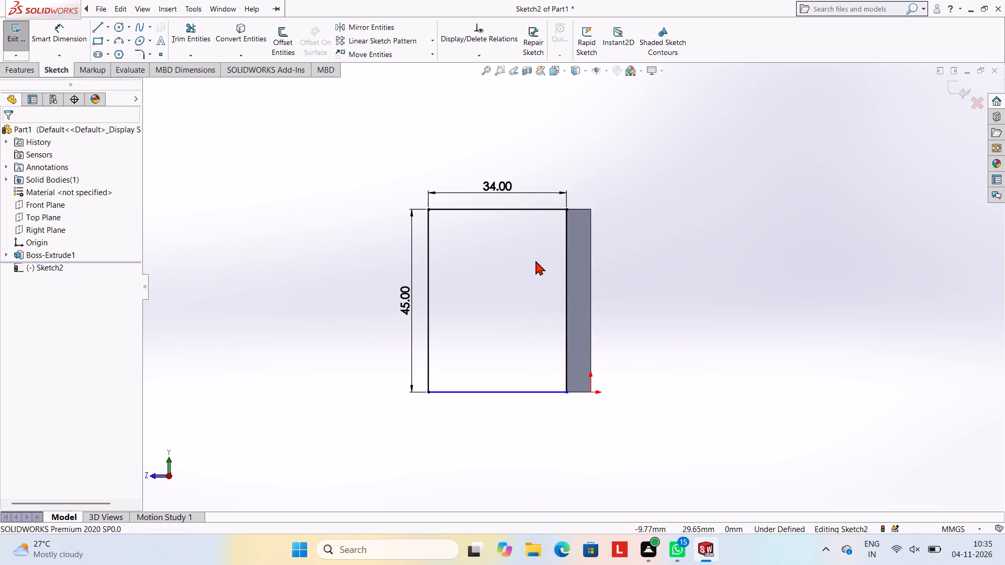
# Add a 34 mm dimension to the bottom line of the wall rectangle.
pyautogui.click(61, 35)
pyautogui.click(492, 394)
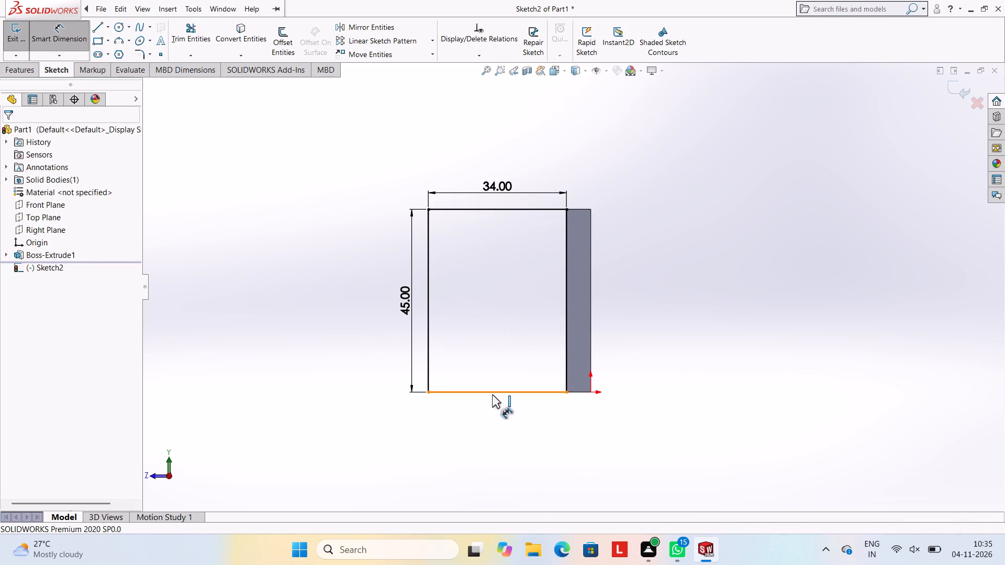
pyautogui.click(502, 424)
pyautogui.click(456, 404)
pyautogui.click(461, 387)
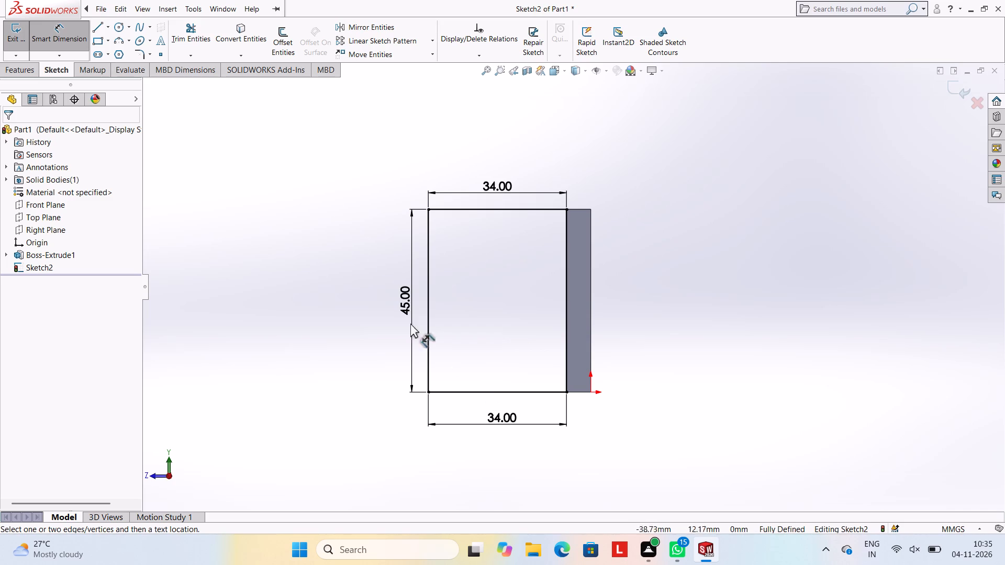
# Extrude the wall rectangle as a blind boss 6 mm deep, reversed inward over the plate and merged with it.
pyautogui.click(10, 69)
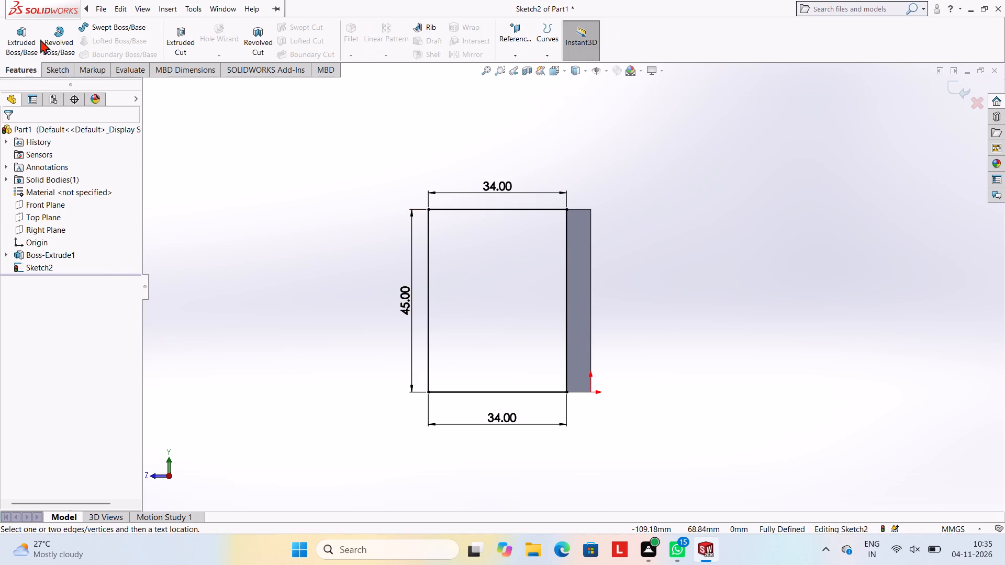
pyautogui.click(39, 39)
pyautogui.moveTo(234, 199); pyautogui.dragTo(358, 196, button='middle')
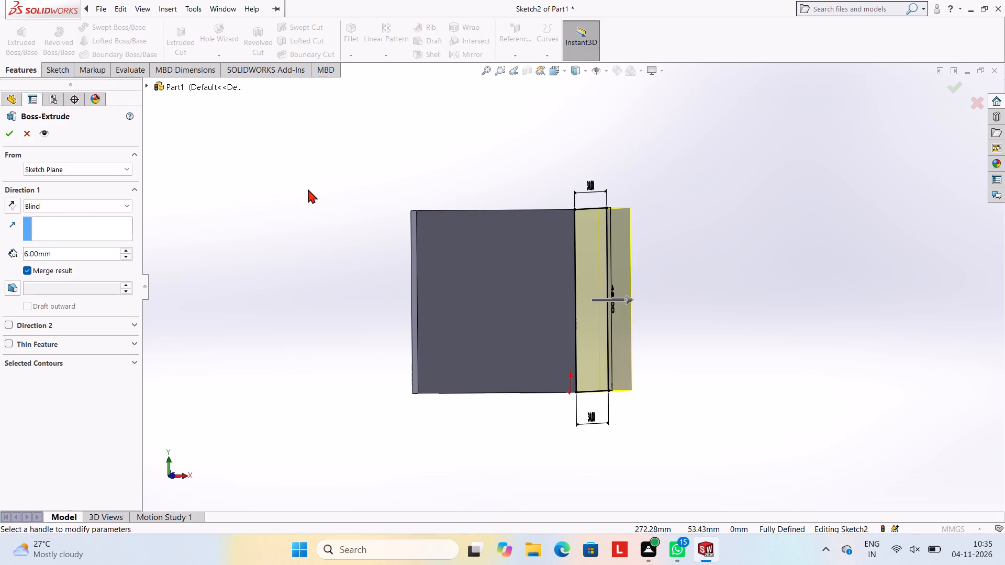
pyautogui.moveTo(644, 187); pyautogui.dragTo(640, 160, button='middle')
pyautogui.moveTo(739, 323); pyautogui.dragTo(727, 234, button='middle')
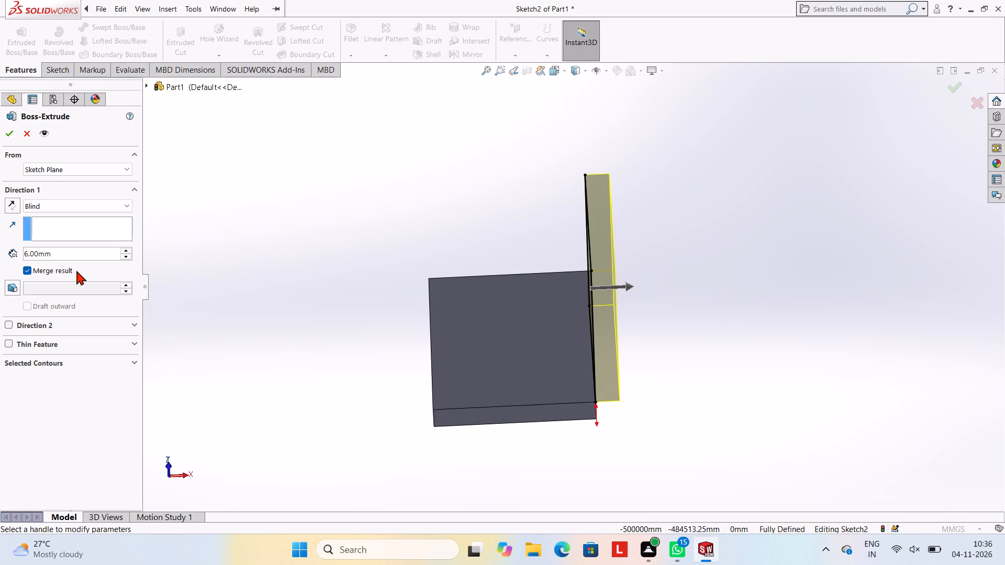
pyautogui.click(12, 204)
pyautogui.click(11, 133)
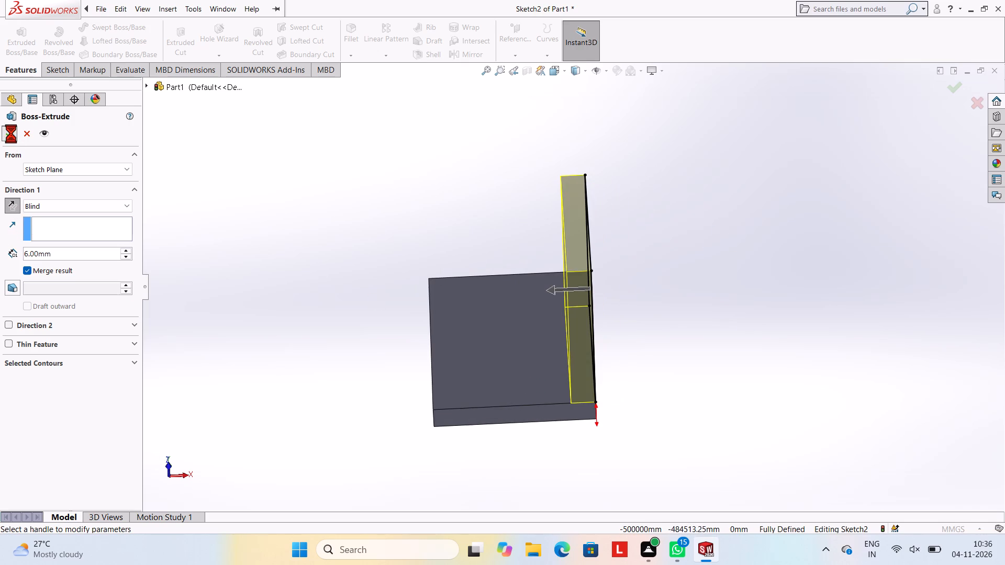
pyautogui.click(241, 201)
# Start a sketch on the L-shaped end face of the part and view it straight on.
pyautogui.moveTo(284, 210); pyautogui.dragTo(360, 238, button='middle')
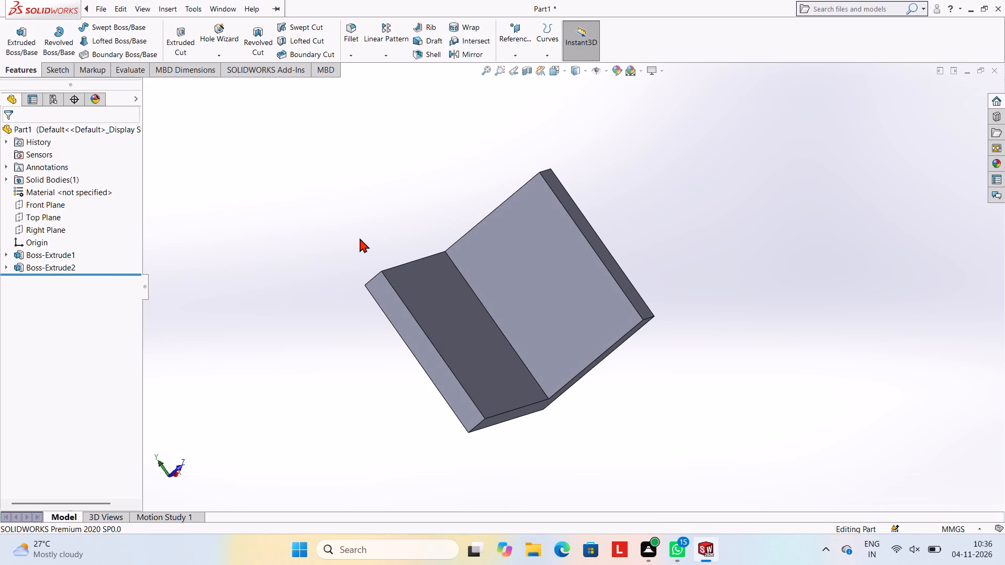
pyautogui.scroll(-2, 501, 381)
pyautogui.scroll(2, 544, 269)
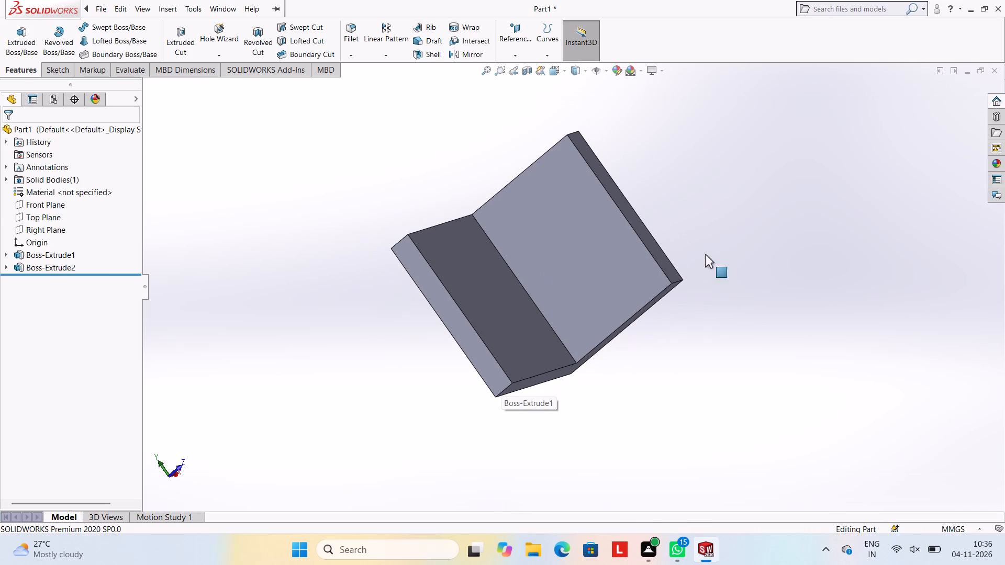
pyautogui.moveTo(783, 242); pyautogui.dragTo(740, 250, button='middle')
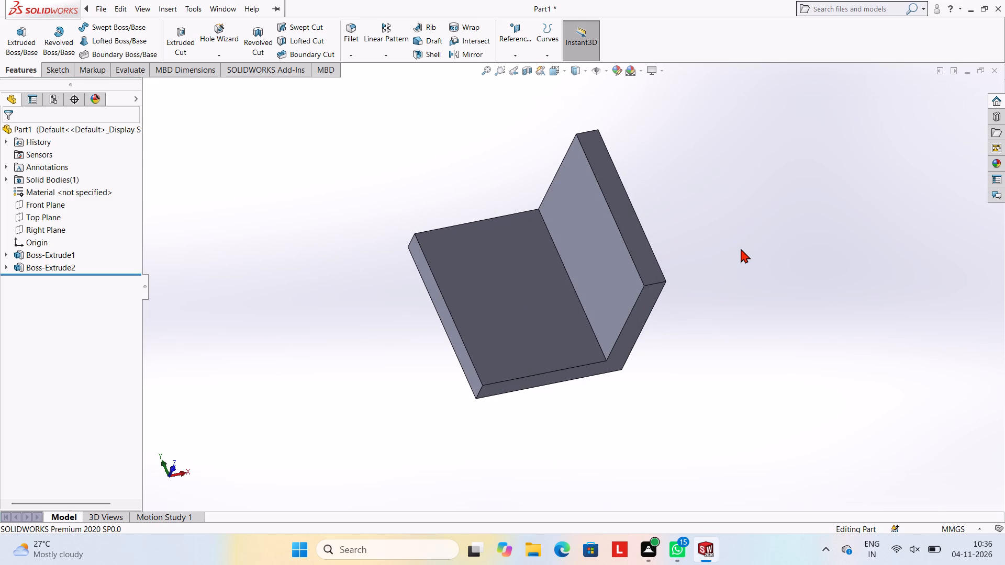
pyautogui.moveTo(745, 268); pyautogui.dragTo(740, 268, button='middle')
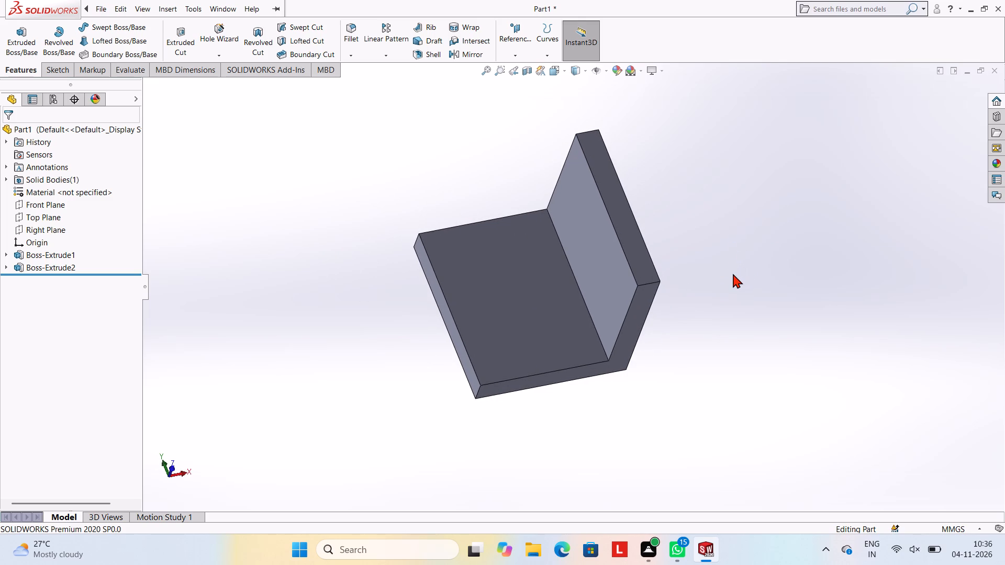
pyautogui.moveTo(738, 301); pyautogui.dragTo(729, 270, button='middle')
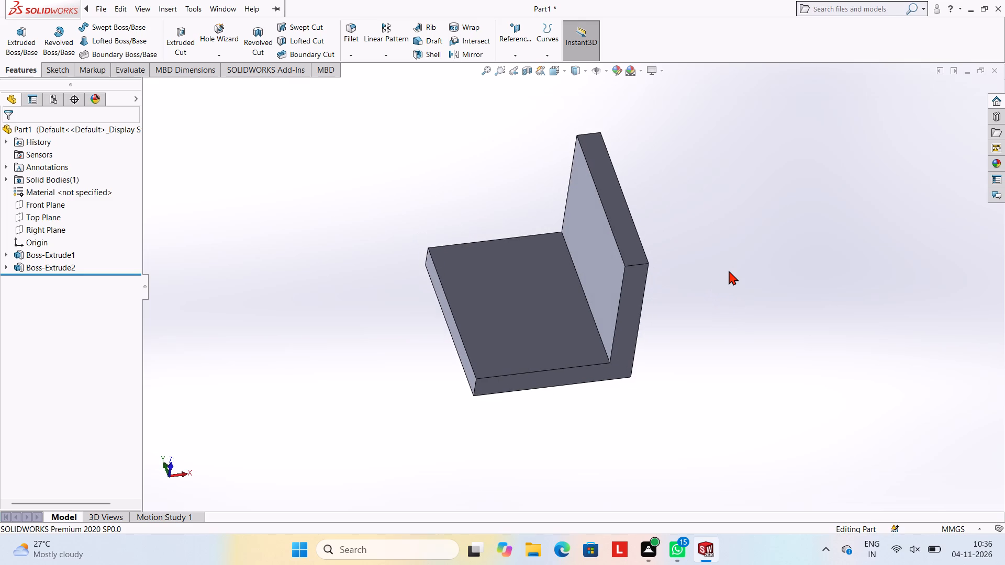
pyautogui.moveTo(729, 270); pyautogui.dragTo(714, 232, button='middle')
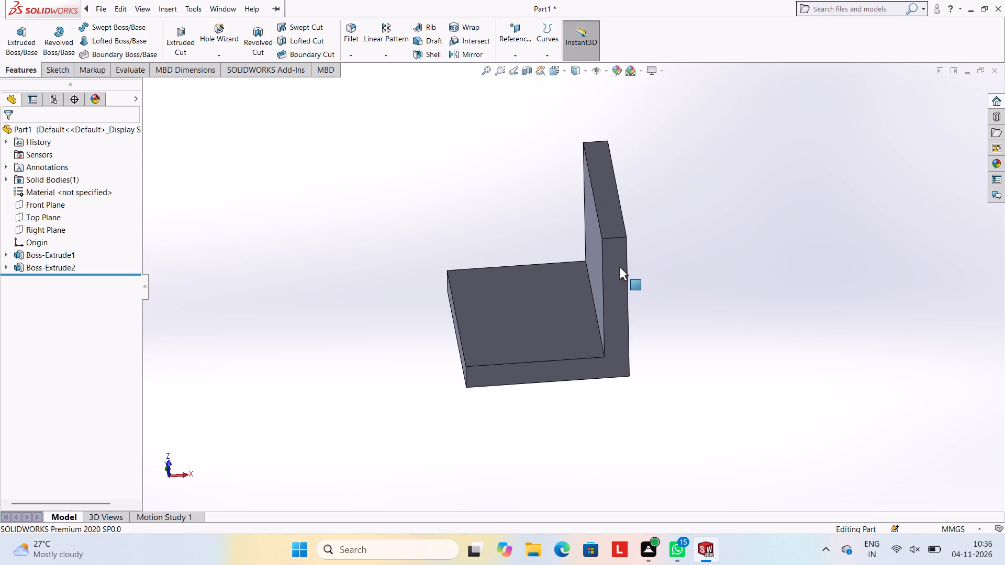
pyautogui.click(619, 267)
pyautogui.click(664, 238)
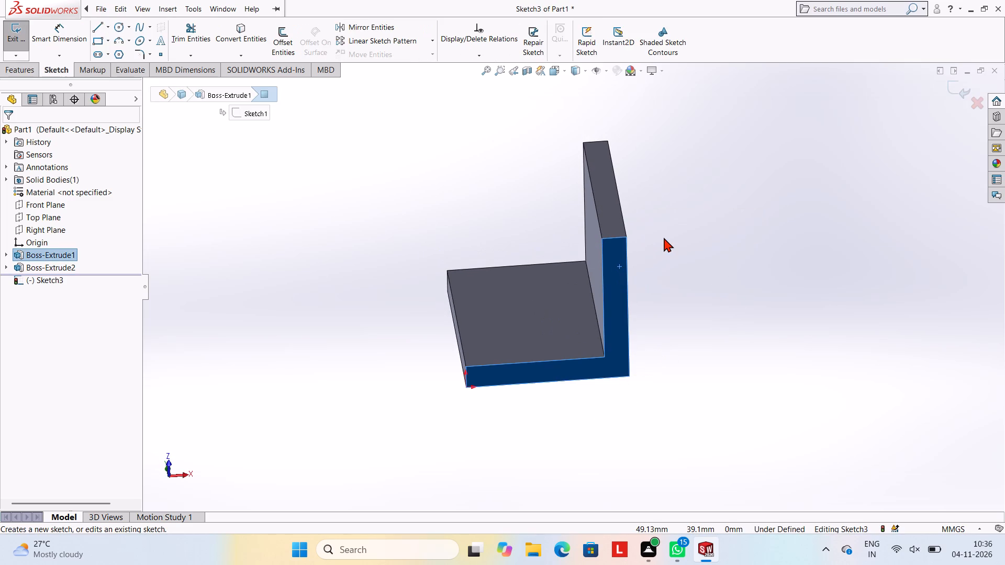
pyautogui.hotkey('ctrl', '8')
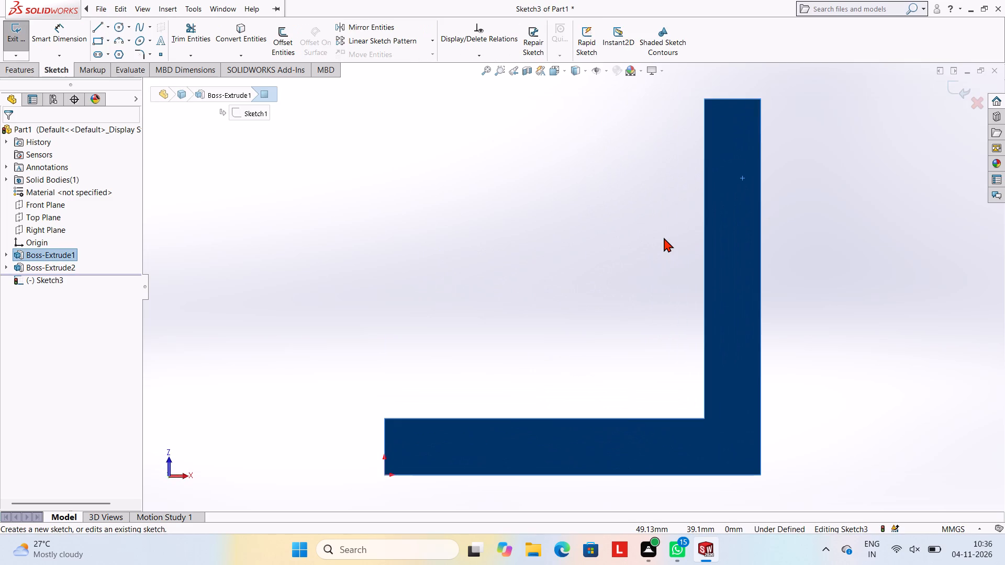
# Sketch a 5 mm line down the wall's inner edge from its top corner, then a closed rectangle 5 mm wide and 24 mm high from its end.
pyautogui.scroll(2, 799, 253)
pyautogui.scroll(-2, 799, 253)
pyautogui.click(98, 31)
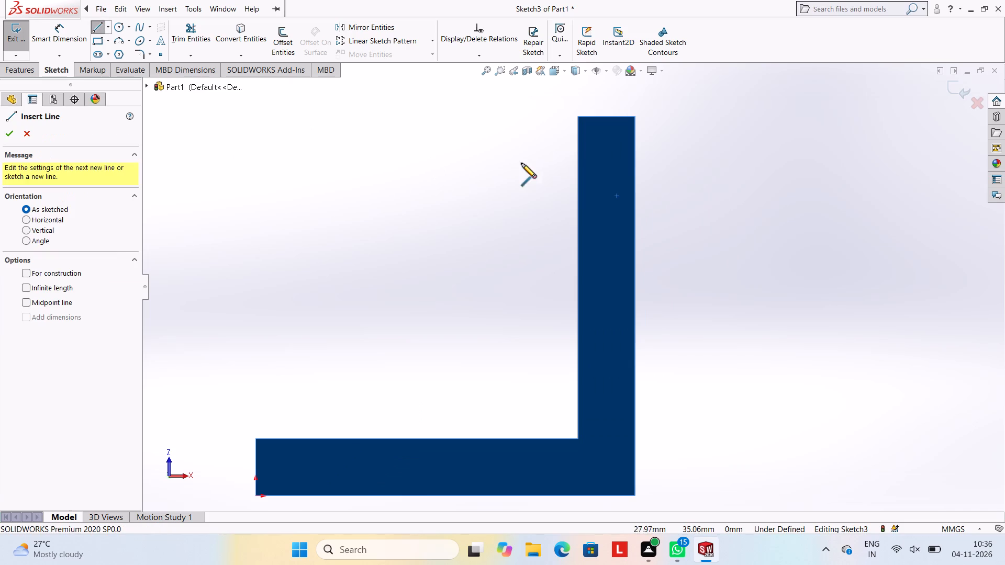
pyautogui.click(577, 117)
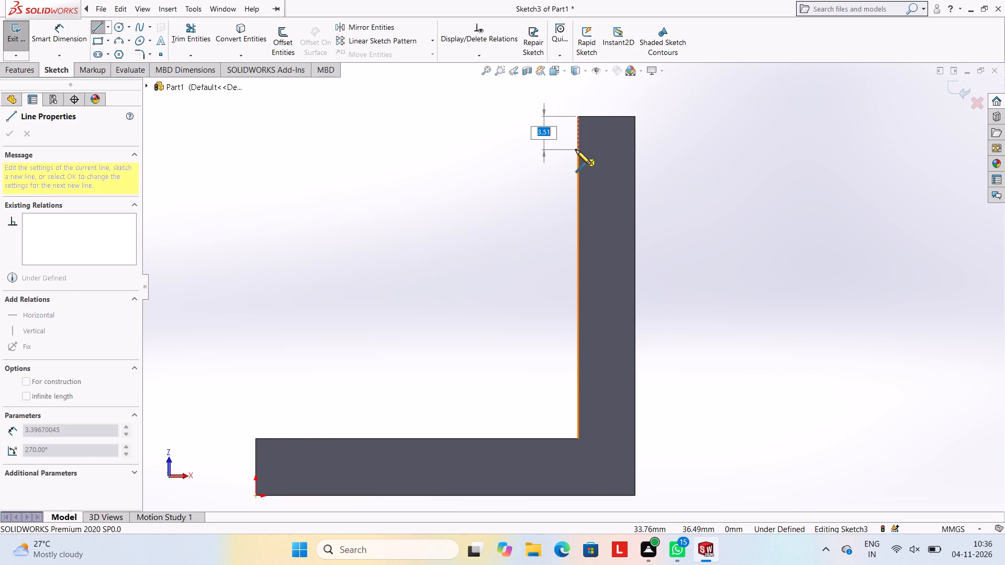
pyautogui.press('5')
pyautogui.press('Return')
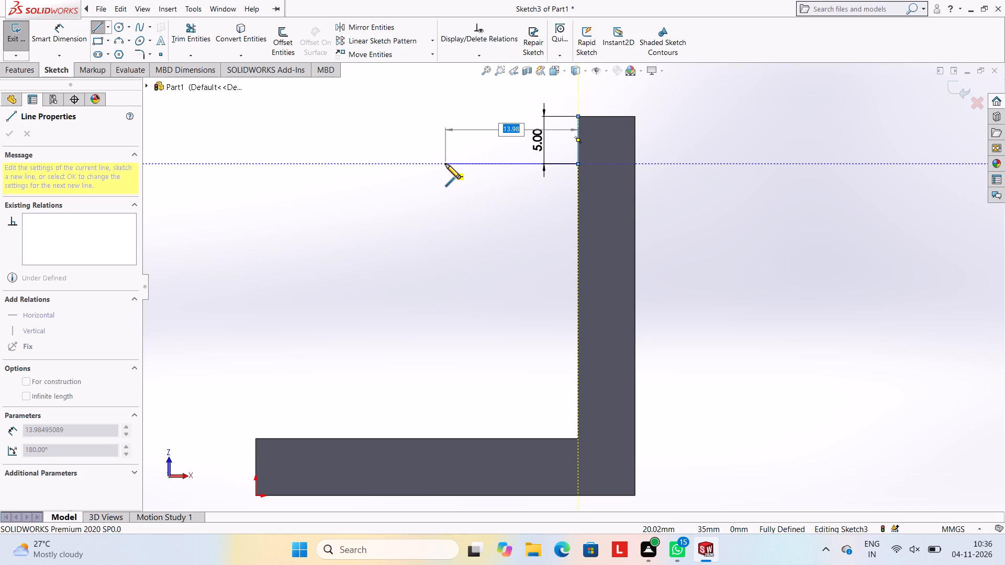
pyautogui.press('5')
pyautogui.press('Return')
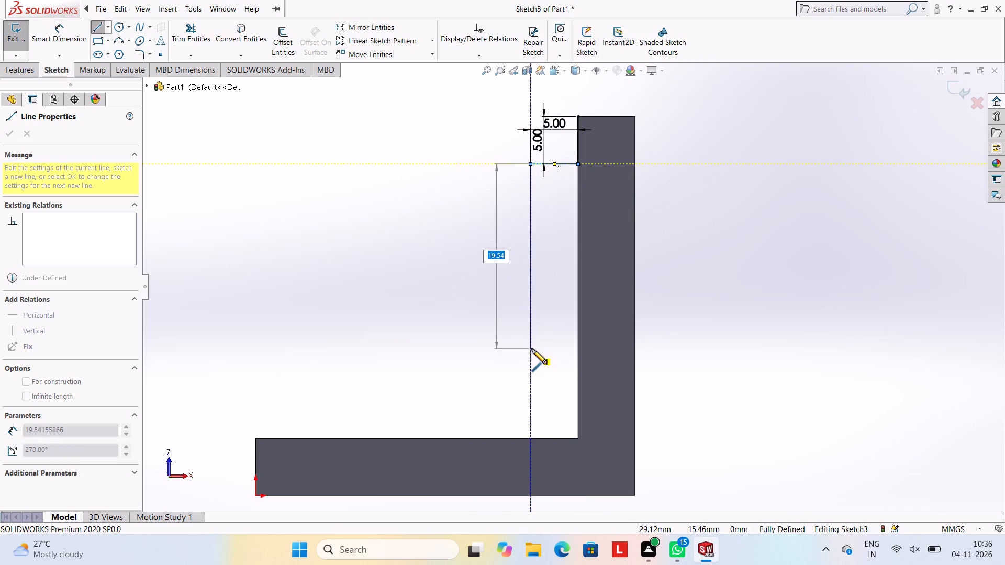
pyautogui.write('24')
pyautogui.press('Return')
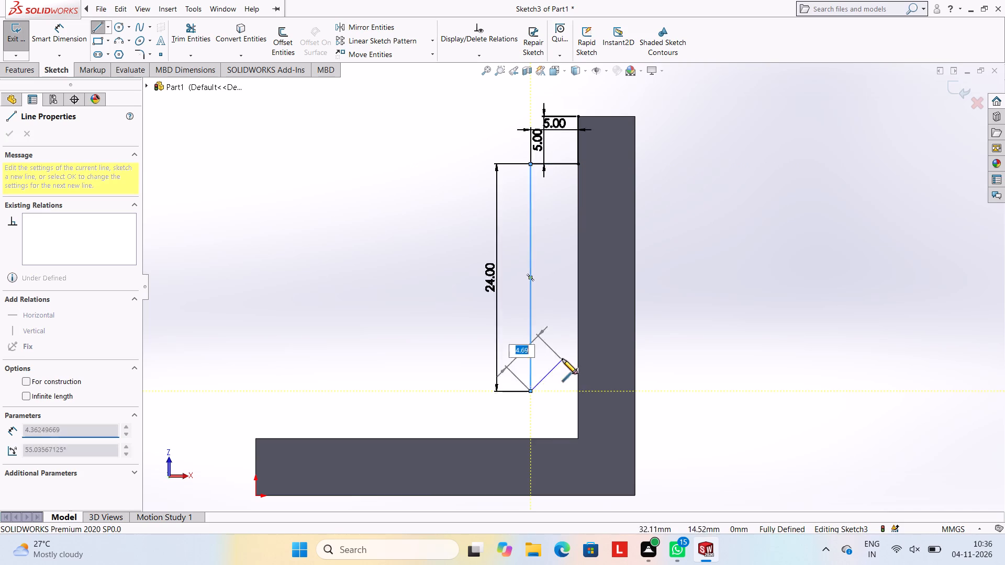
pyautogui.click(578, 392)
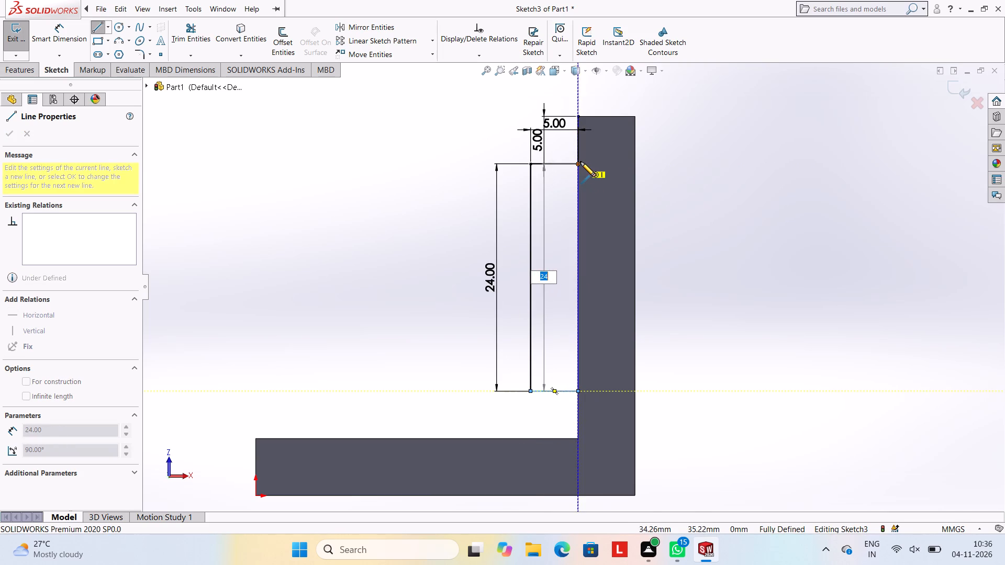
pyautogui.click(579, 162)
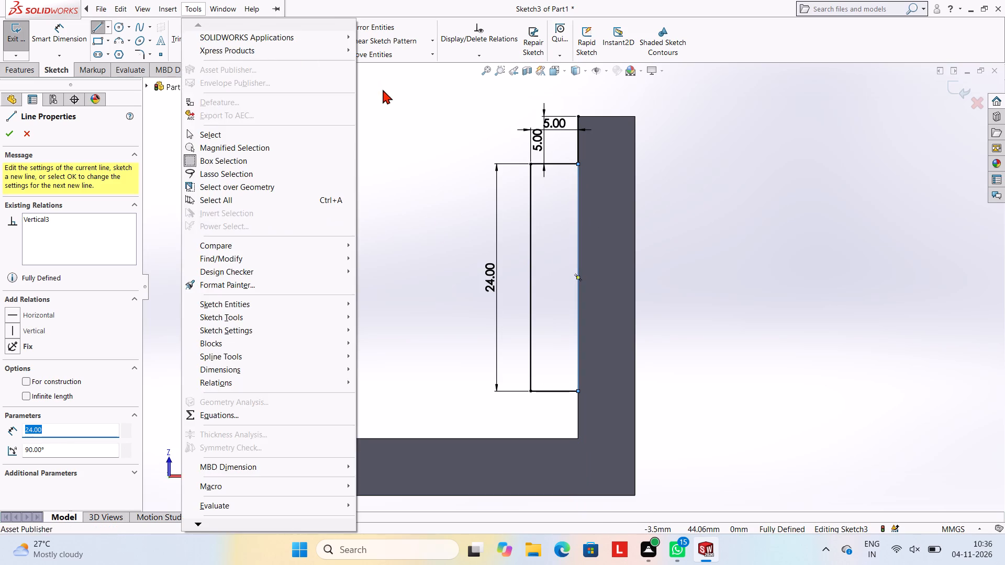
pyautogui.click(383, 89)
pyautogui.press('Escape')
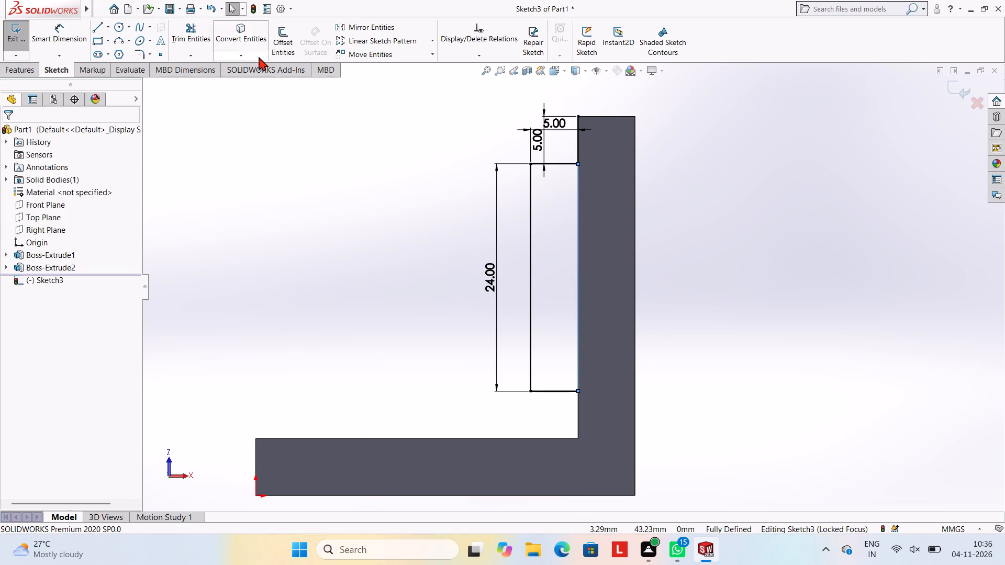
# Trim away the 5 mm line above the rectangle along the wall's inner edge.
pyautogui.click(180, 40)
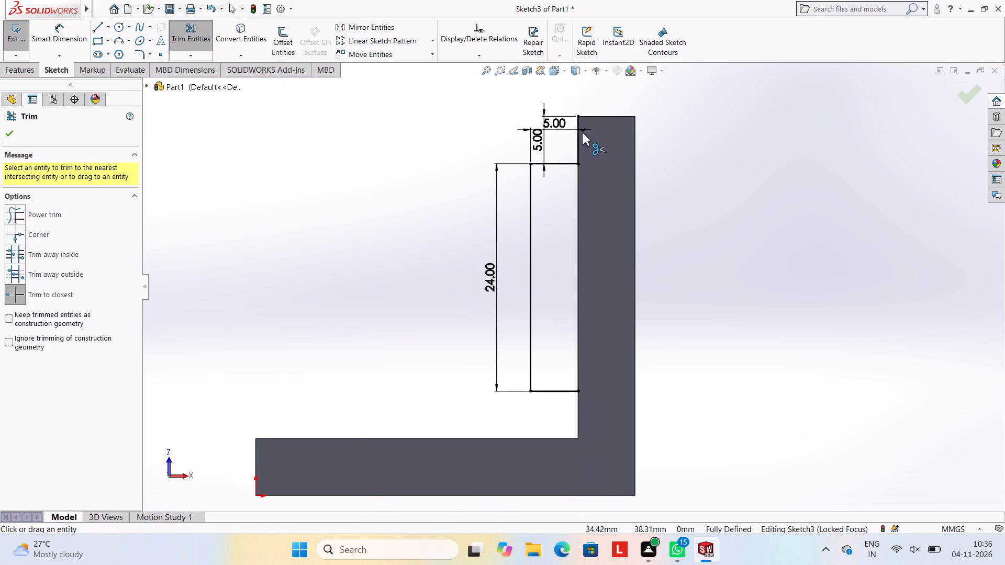
pyautogui.click(581, 132)
pyautogui.press('Escape')
pyautogui.press('Escape')
pyautogui.press('Escape')
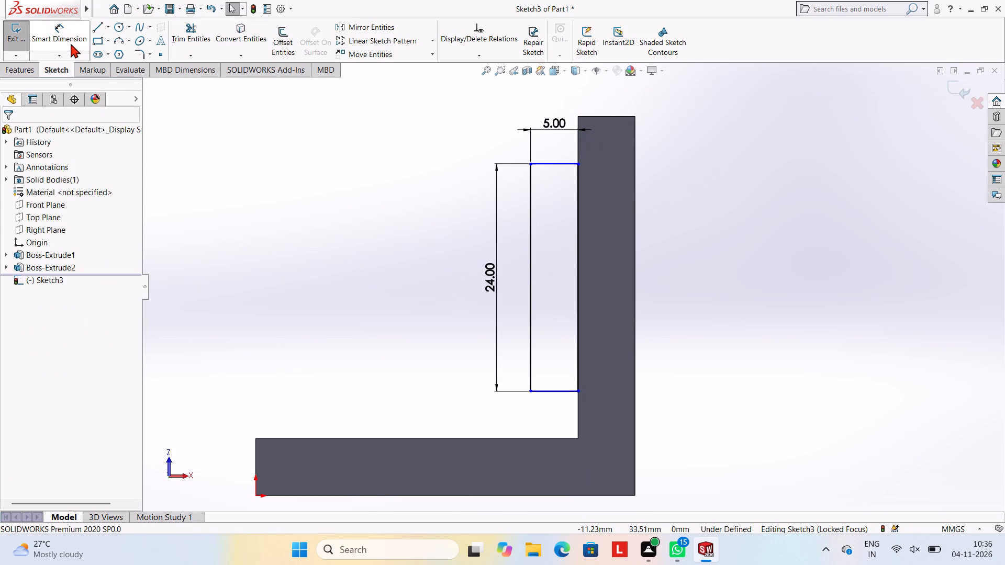
# Dimension the rectangle's top line 29 mm from the plate's upper face.
pyautogui.click(71, 42)
pyautogui.click(555, 164)
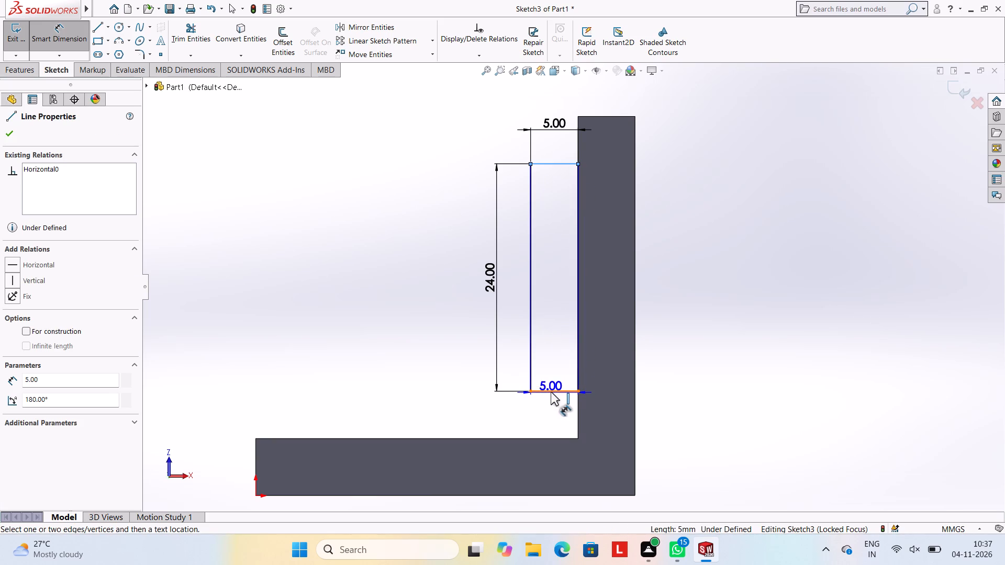
pyautogui.click(548, 440)
pyautogui.click(452, 336)
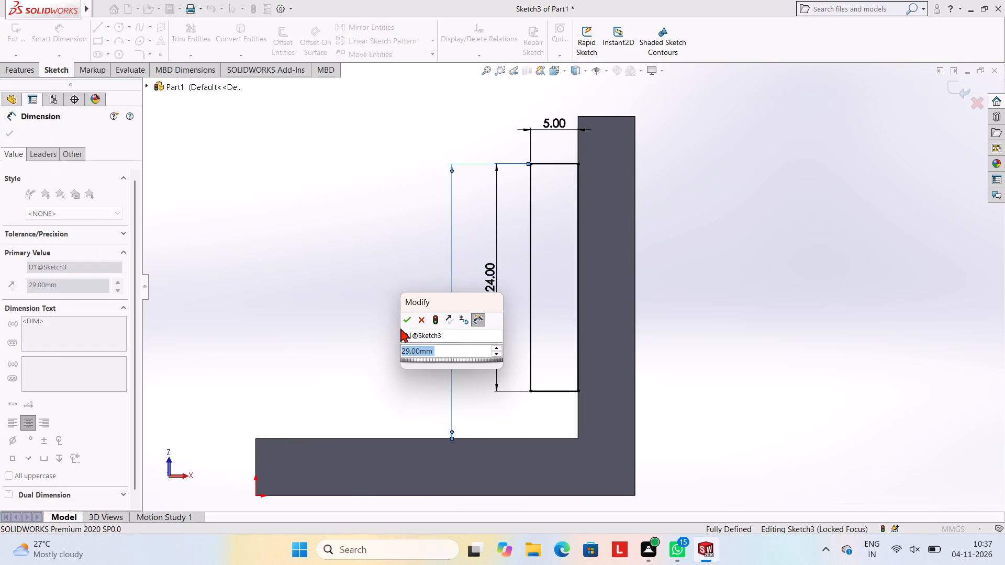
pyautogui.click(406, 323)
pyautogui.click(398, 252)
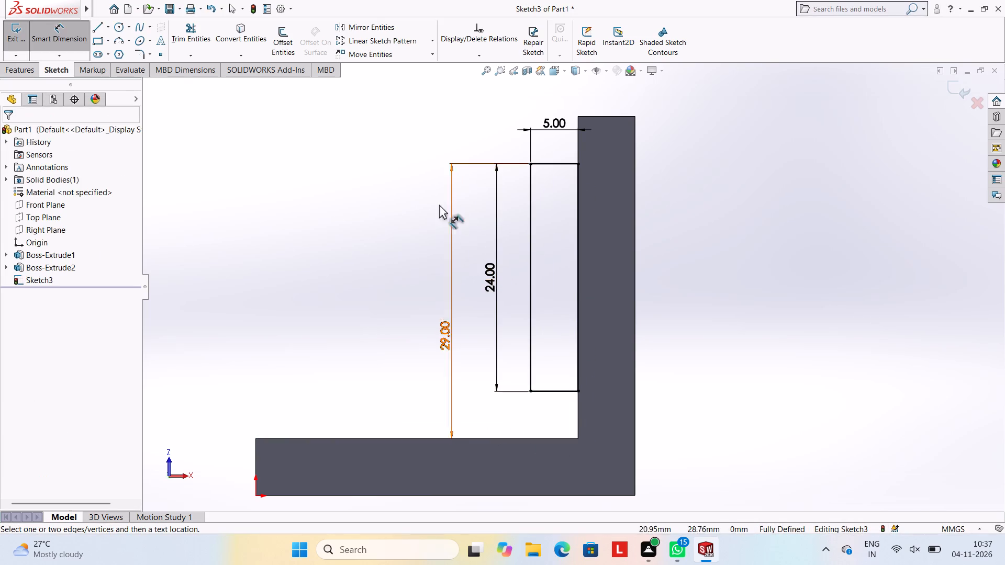
# Extrude the 5 by 24 mm rectangle as a blind boss 45 mm deep, reversed along the wall and merged.
pyautogui.click(15, 65)
pyautogui.click(21, 42)
pyautogui.moveTo(353, 191); pyautogui.dragTo(400, 194, button='middle')
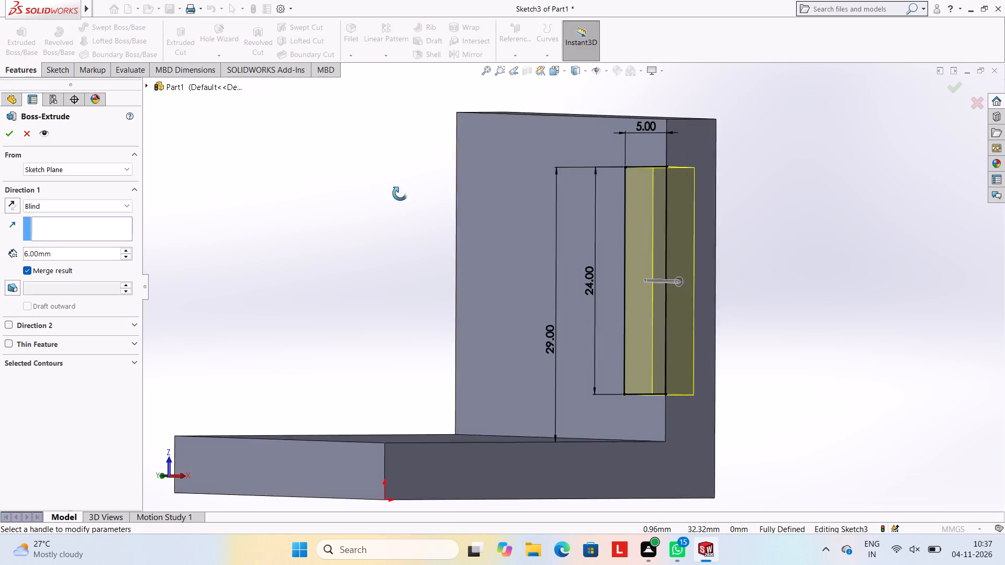
pyautogui.moveTo(400, 194); pyautogui.dragTo(434, 196, button='middle')
pyautogui.click(15, 198)
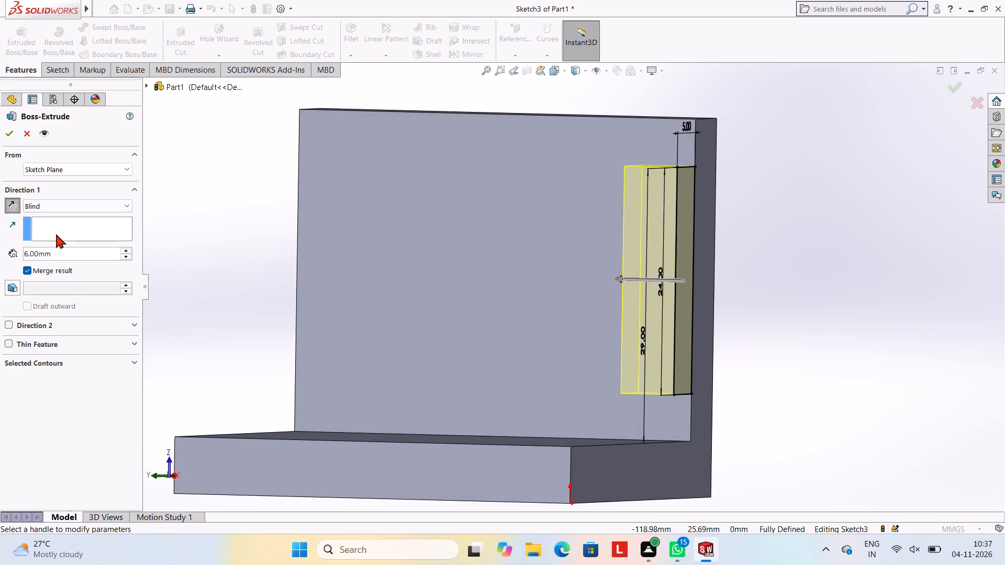
pyautogui.click(62, 248)
pyautogui.click(67, 251)
pyautogui.press('BackSpace')
pyautogui.press('BackSpace')
pyautogui.press('BackSpace')
pyautogui.press('BackSpace')
pyautogui.press('BackSpace')
pyautogui.press('BackSpace')
pyautogui.press('BackSpace')
pyautogui.press('BackSpace')
pyautogui.press('BackSpace')
pyautogui.press('BackSpace')
pyautogui.press('BackSpace')
pyautogui.press('BackSpace')
pyautogui.press('BackSpace')
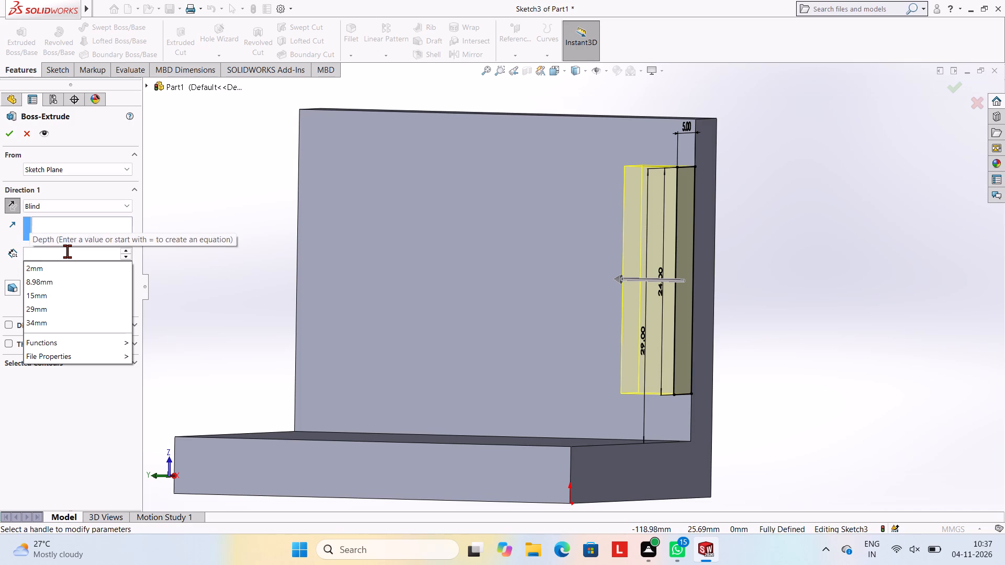
pyautogui.write('45')
pyautogui.press('Return')
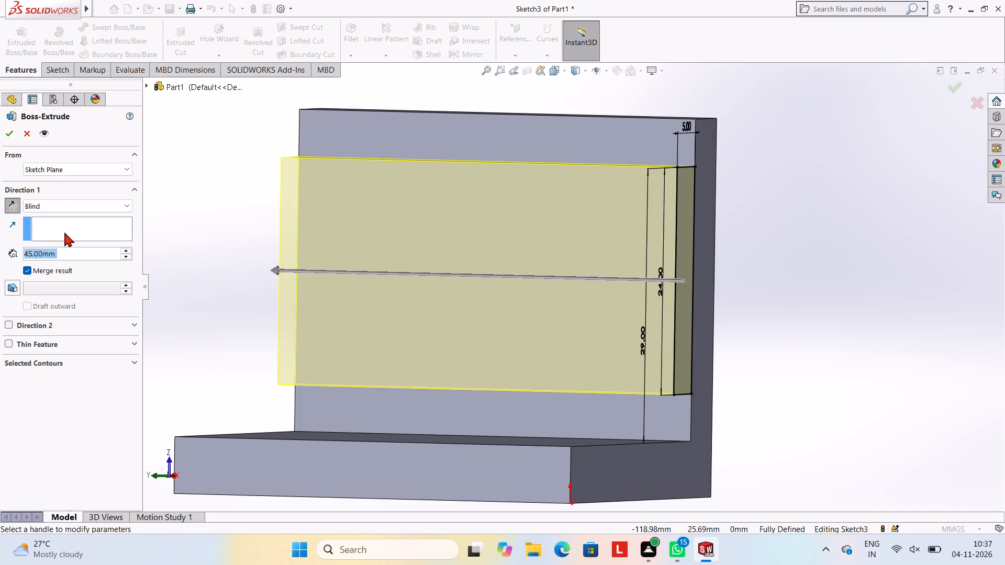
pyautogui.click(14, 140)
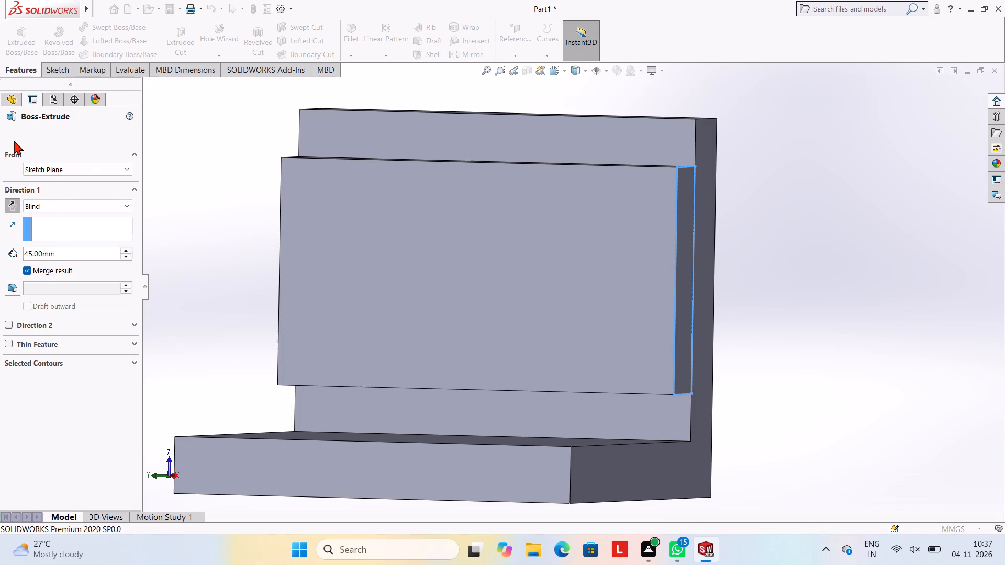
pyautogui.click(150, 149)
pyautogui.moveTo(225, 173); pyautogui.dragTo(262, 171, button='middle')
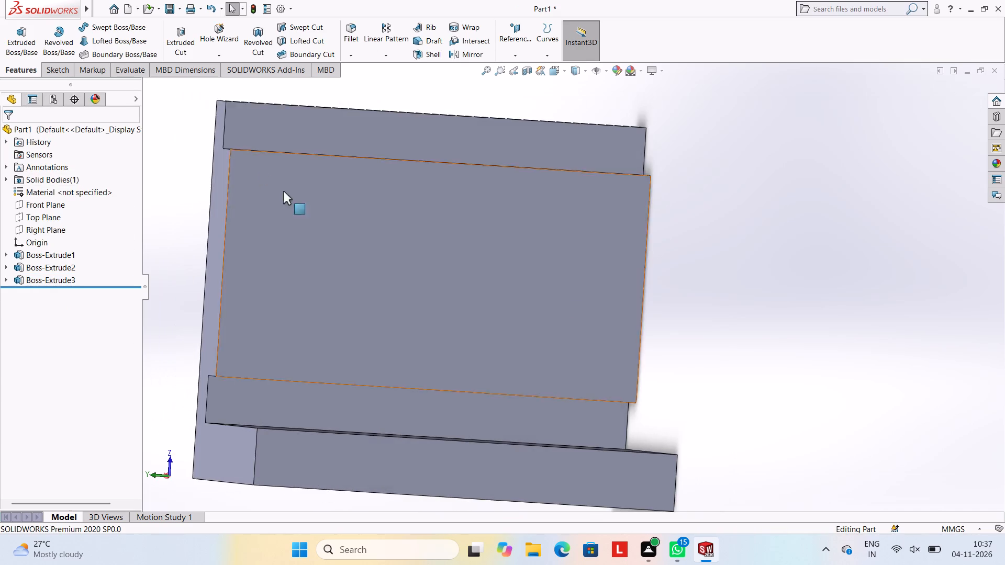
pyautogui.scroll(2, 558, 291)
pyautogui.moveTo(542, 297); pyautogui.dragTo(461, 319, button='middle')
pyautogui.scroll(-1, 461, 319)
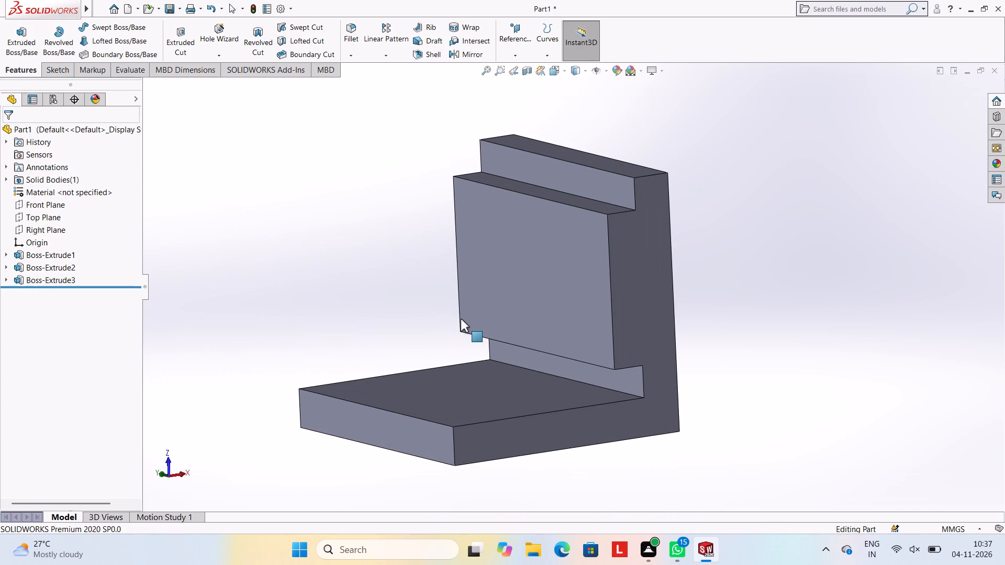
# Start a sketch on the plate's upper face and draw a 17 mm horizontal line inward from the free edge's midpoint.
pyautogui.moveTo(577, 318); pyautogui.dragTo(541, 303, button='middle')
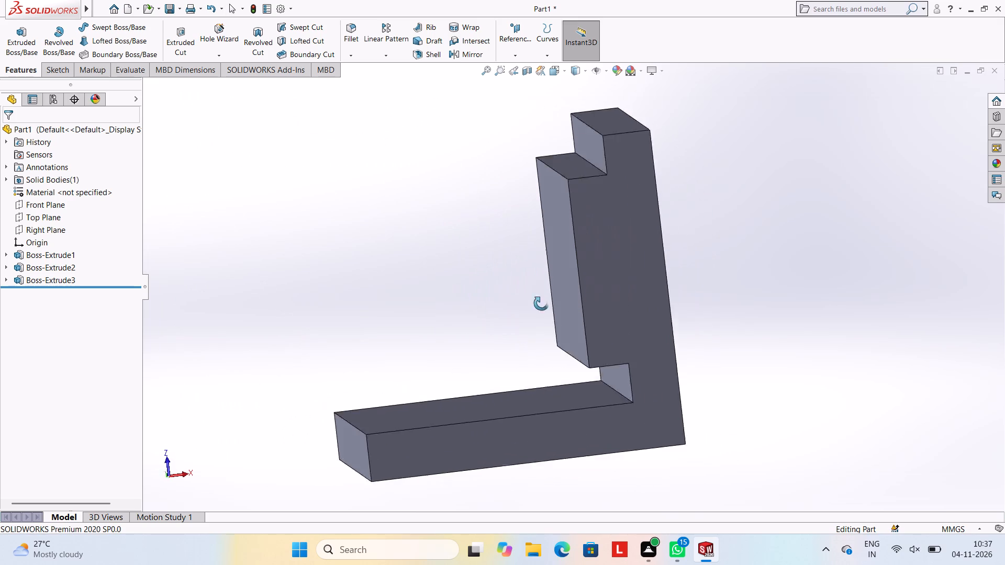
pyautogui.moveTo(541, 303); pyautogui.dragTo(541, 297, button='middle')
pyautogui.moveTo(658, 241); pyautogui.dragTo(537, 324, button='middle')
pyautogui.moveTo(543, 259); pyautogui.dragTo(562, 434, button='middle')
pyautogui.scroll(-1, 545, 267)
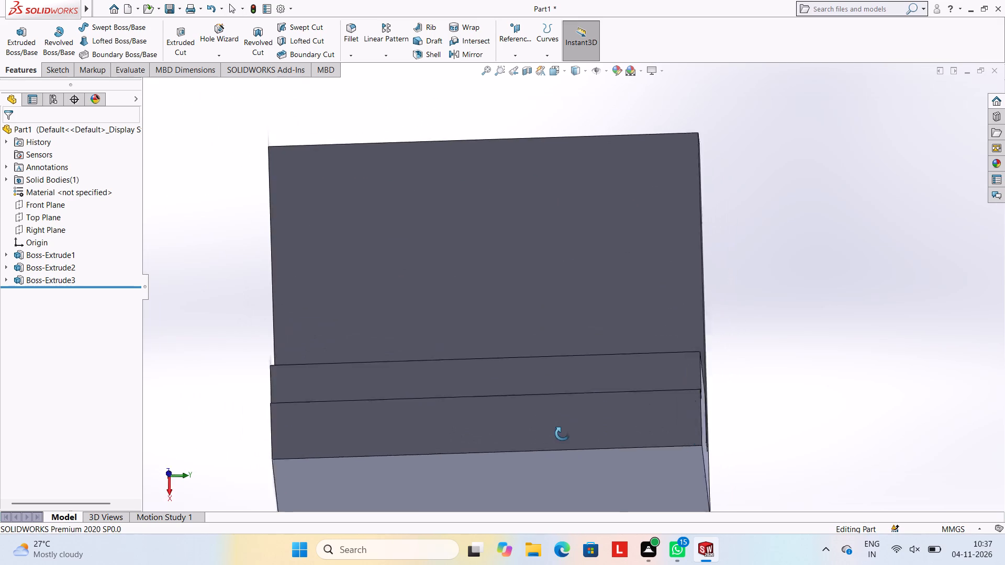
pyautogui.moveTo(562, 434); pyautogui.dragTo(562, 438, button='middle')
pyautogui.click(517, 236)
pyautogui.click(560, 202)
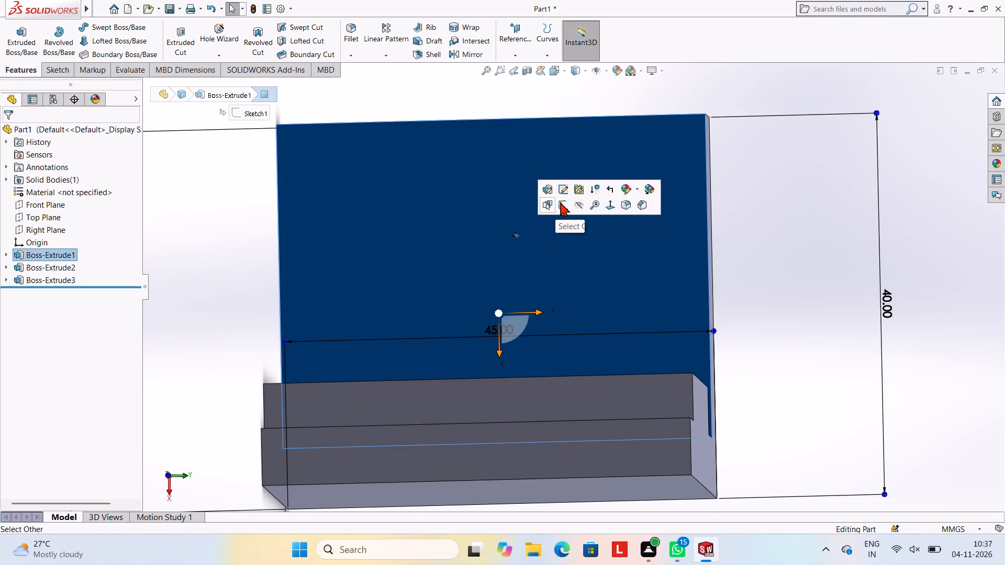
pyautogui.hotkey('ctrl', '8')
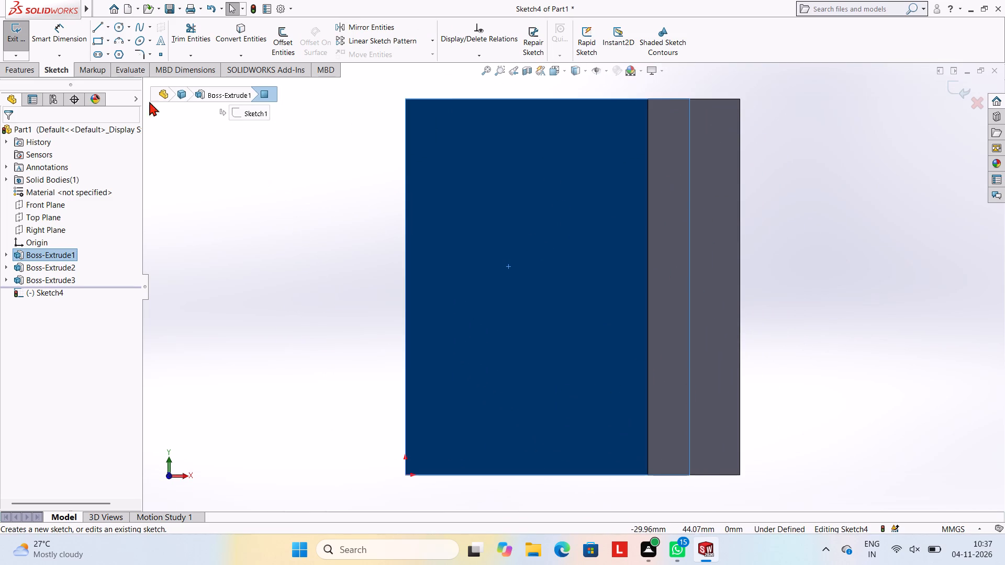
pyautogui.click(98, 28)
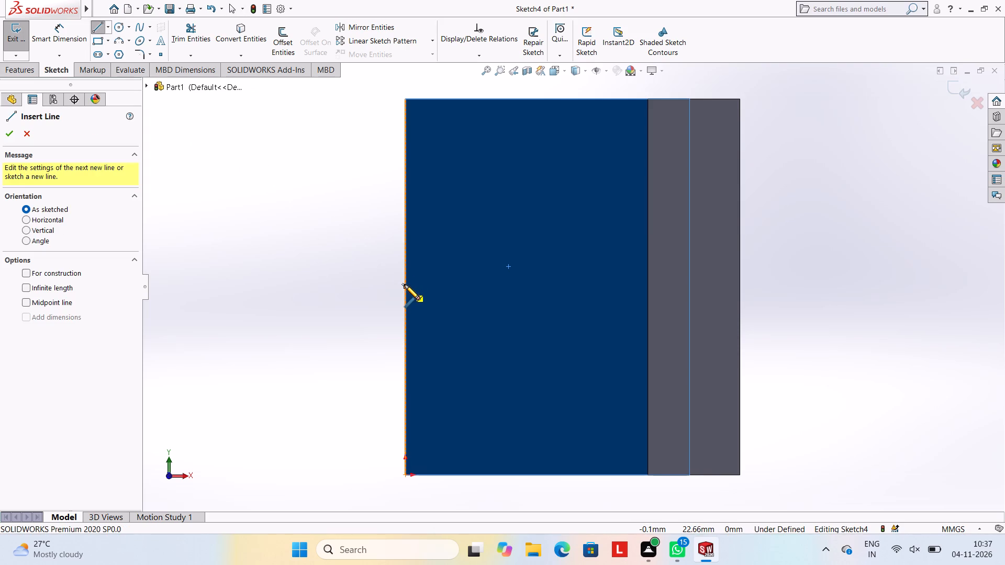
pyautogui.click(406, 287)
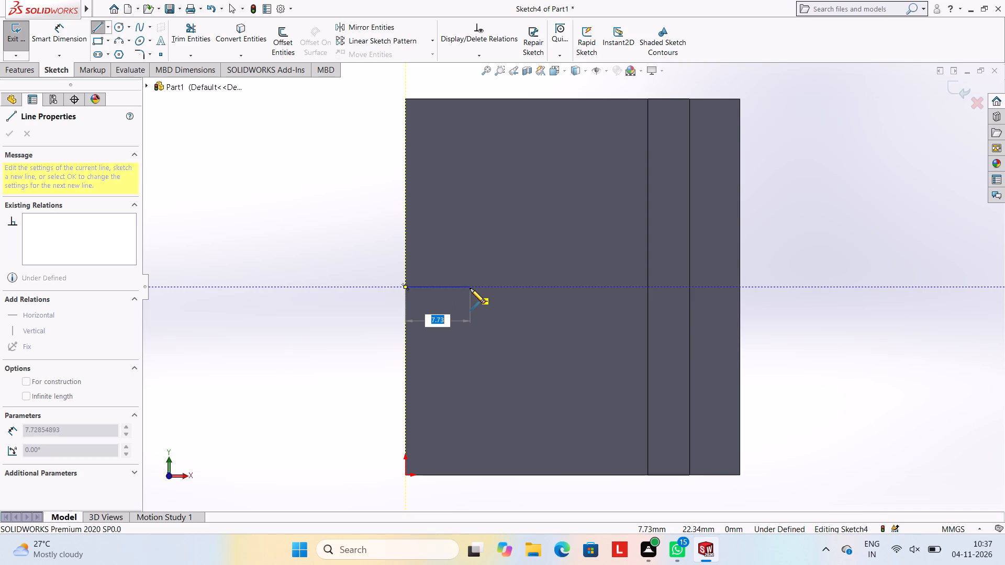
pyautogui.write('17')
pyautogui.press('Return')
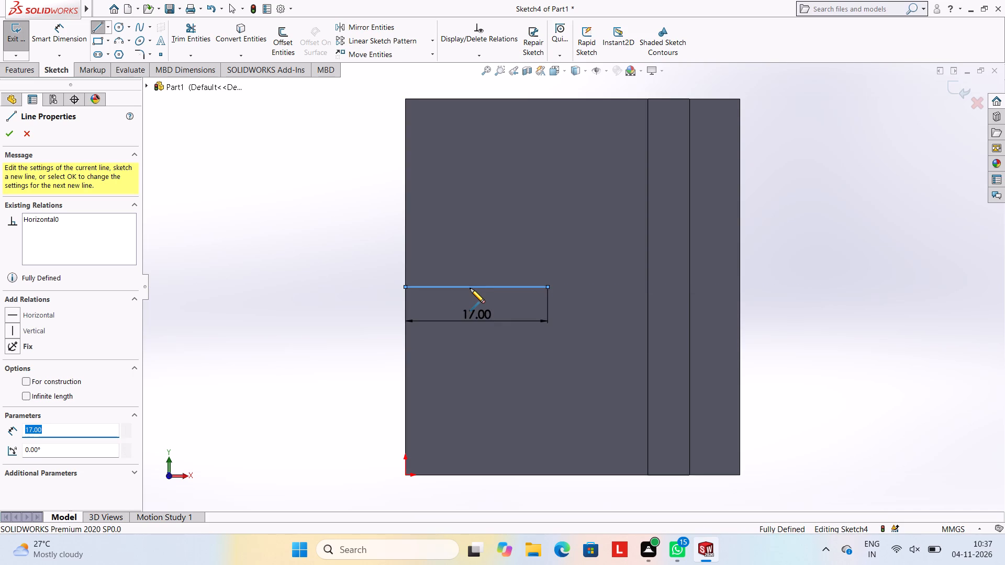
pyautogui.press('Escape')
pyautogui.press('Escape')
pyautogui.press('Escape')
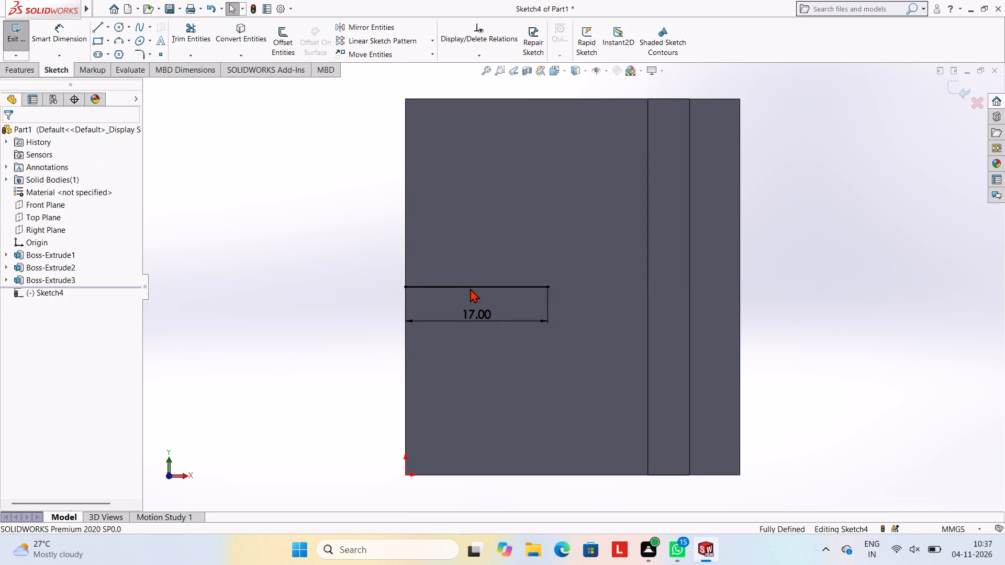
# Sketch a 2.5 mm vertical line upward from the inner end of the 17 mm line.
pyautogui.click(95, 23)
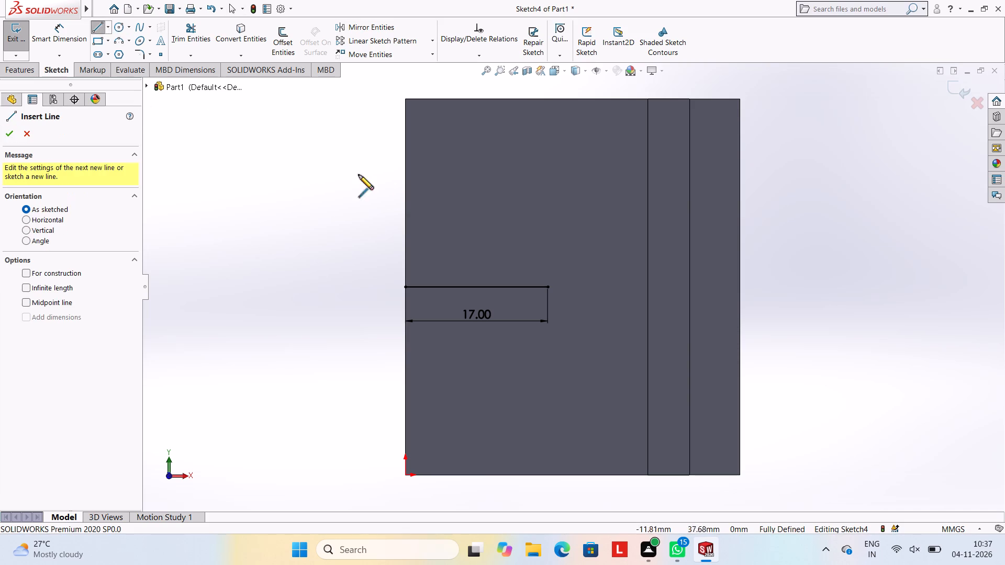
pyautogui.click(547, 288)
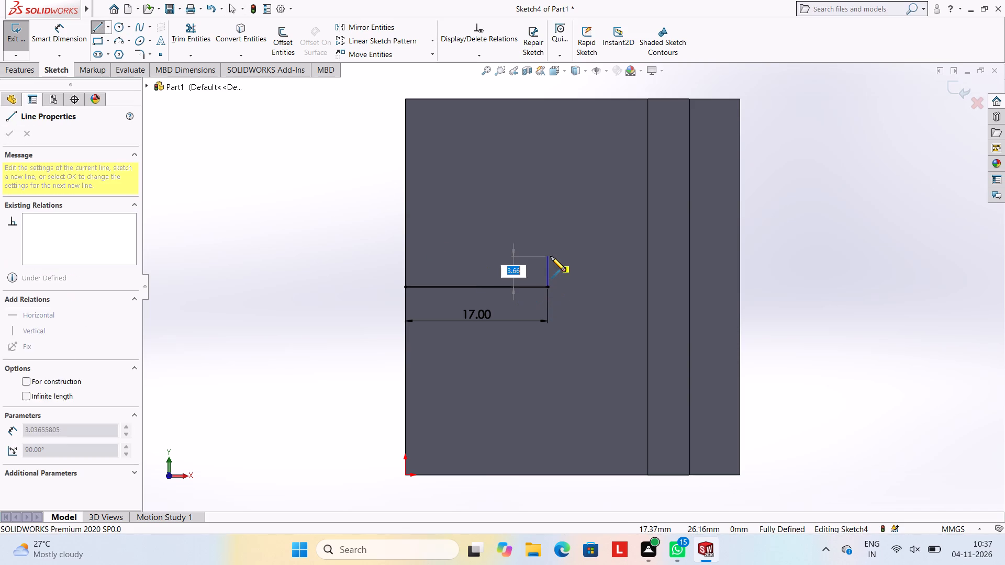
pyautogui.write('2.5')
pyautogui.press('Return')
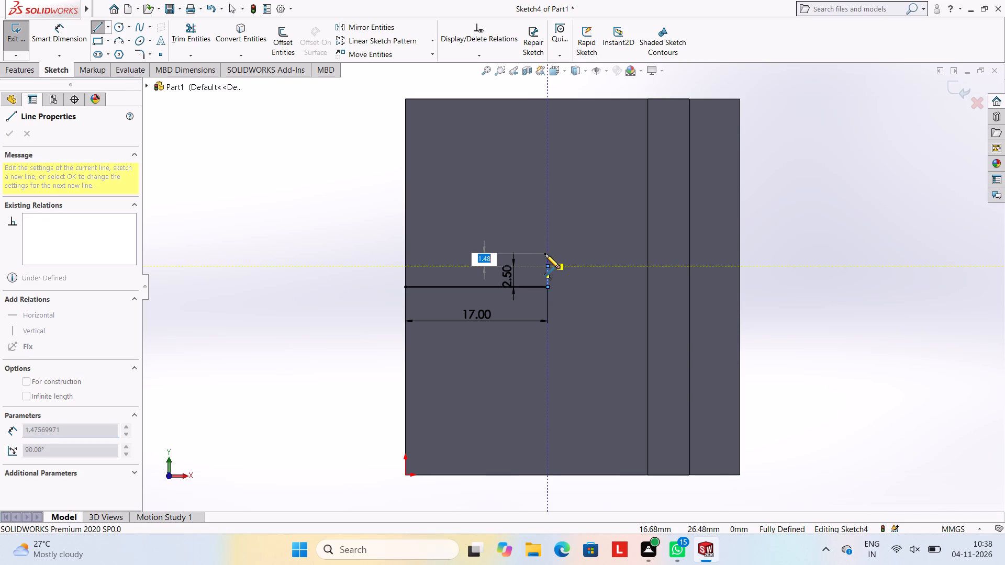
pyautogui.press('Escape')
pyautogui.press('Escape')
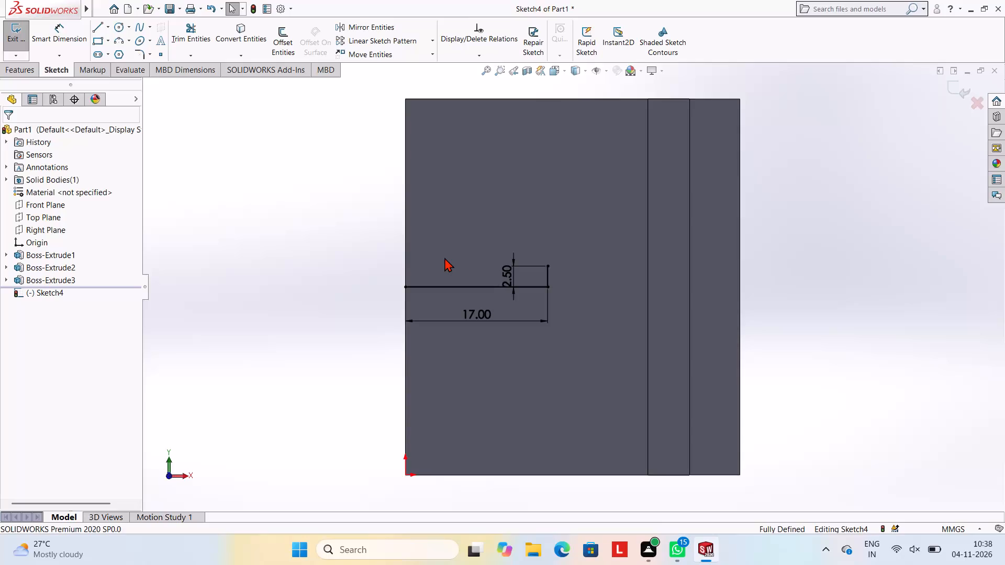
pyautogui.press('Escape')
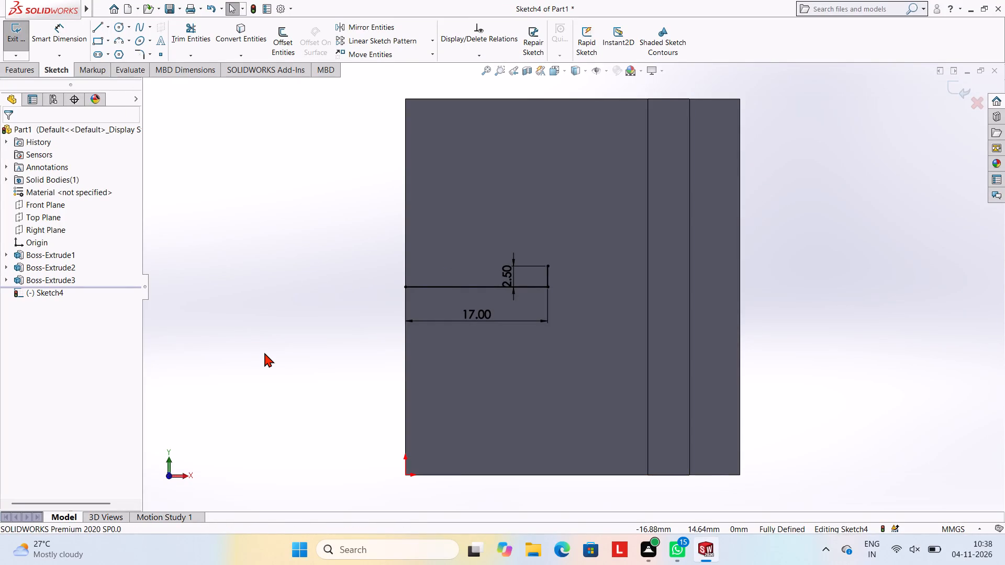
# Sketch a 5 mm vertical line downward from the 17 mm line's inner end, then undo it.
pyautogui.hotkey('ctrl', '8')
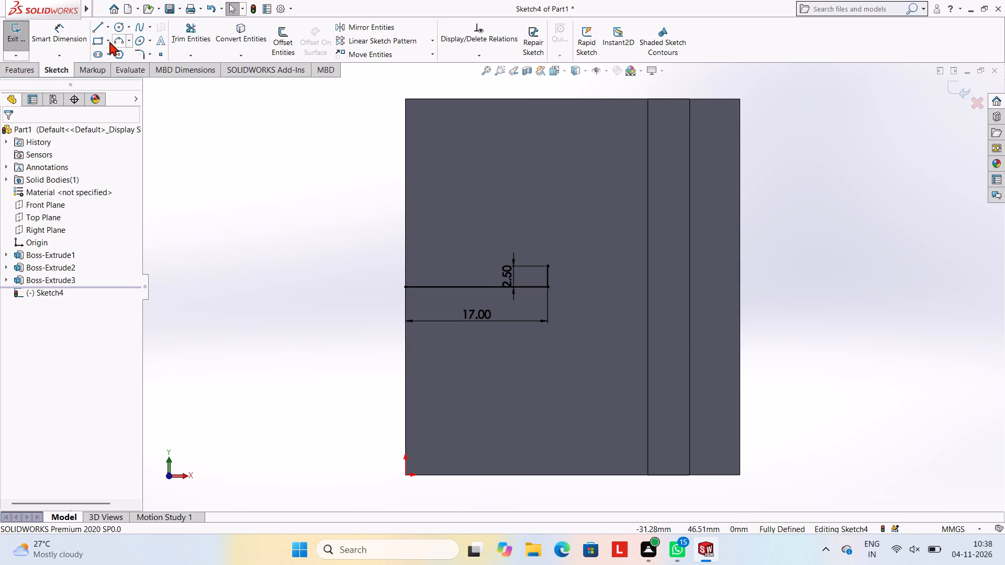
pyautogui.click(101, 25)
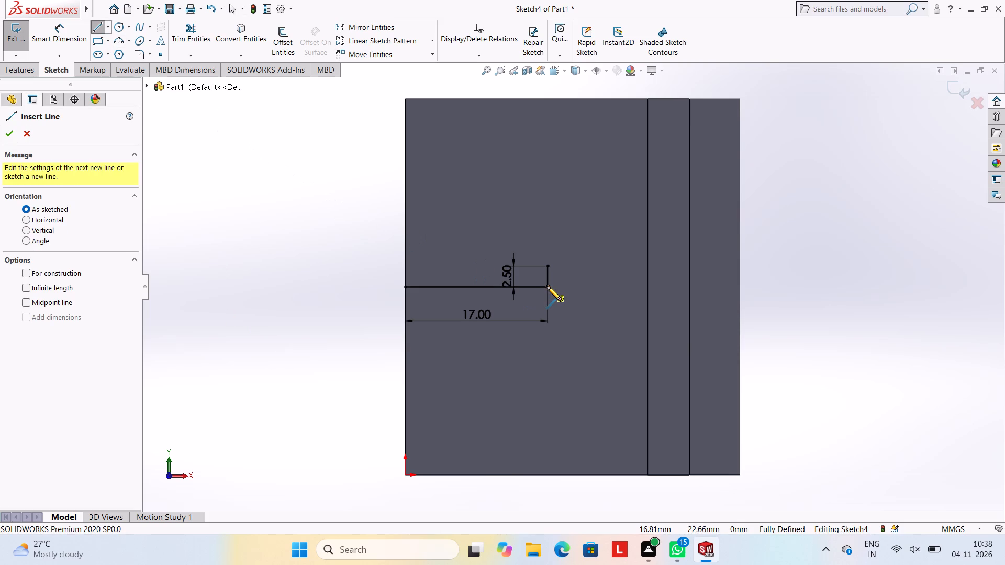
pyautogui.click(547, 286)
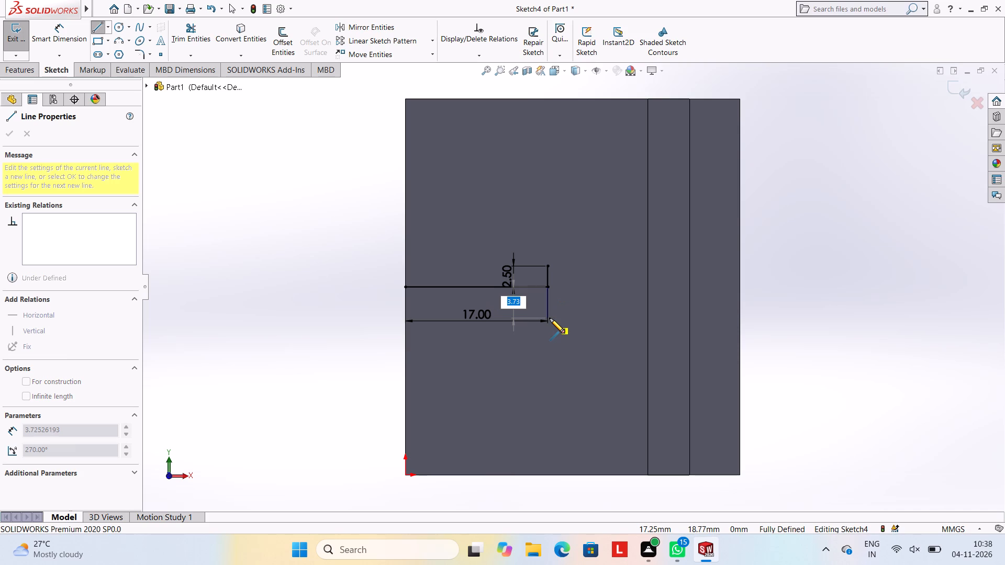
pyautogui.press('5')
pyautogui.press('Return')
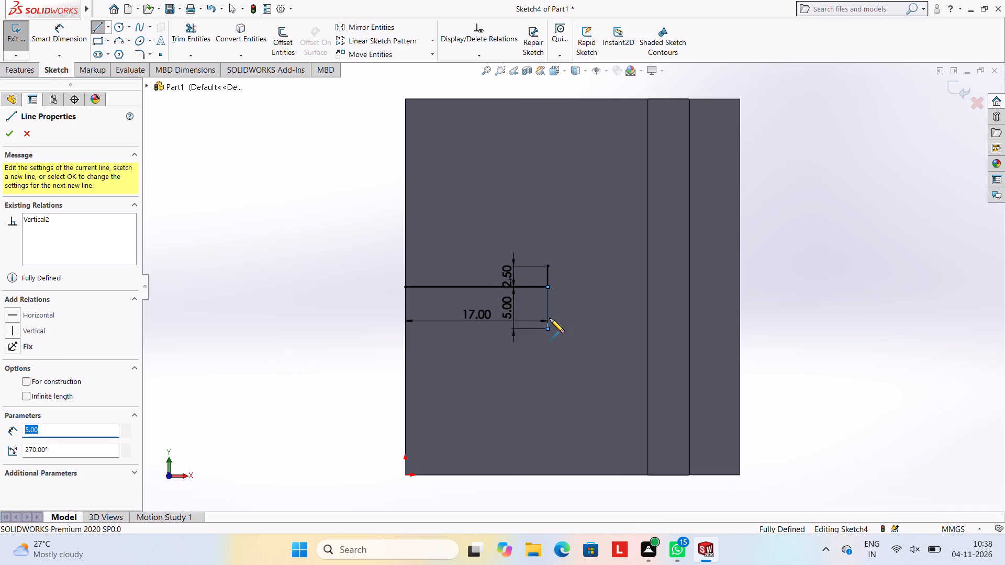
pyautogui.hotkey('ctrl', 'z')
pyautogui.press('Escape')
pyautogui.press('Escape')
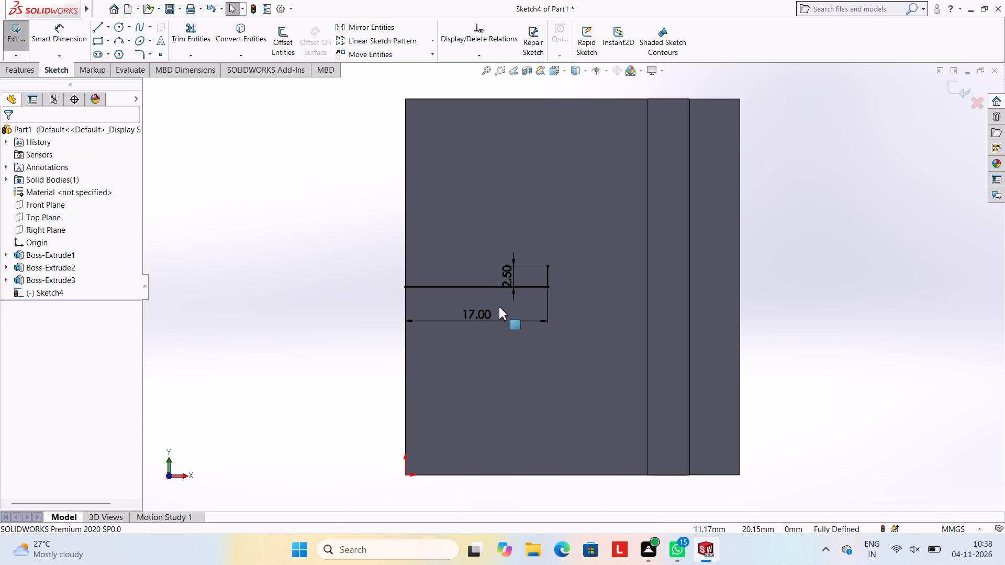
# Sketch a 2.5 mm vertical line downward from the inner end of the 17 mm line.
pyautogui.click(98, 28)
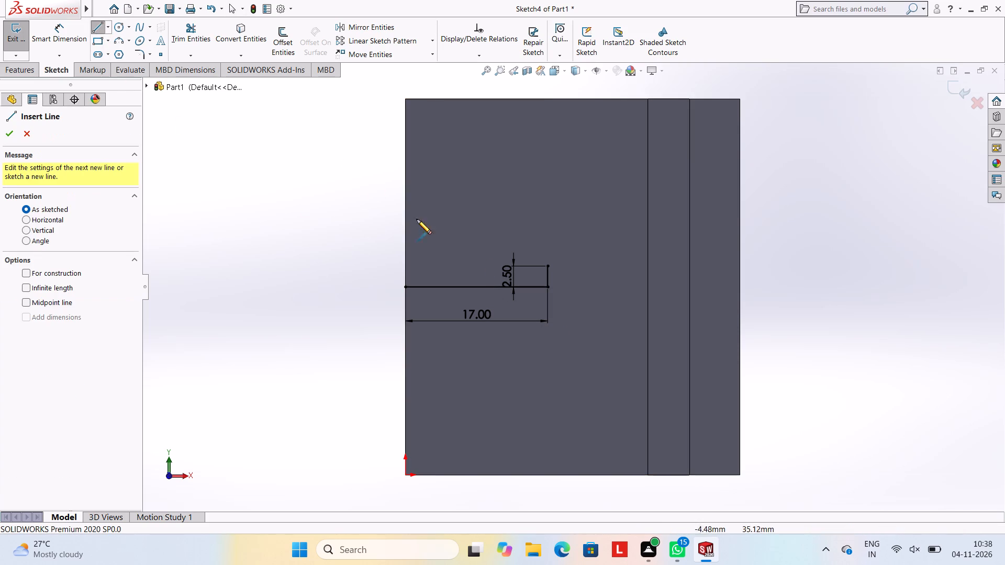
pyautogui.click(548, 286)
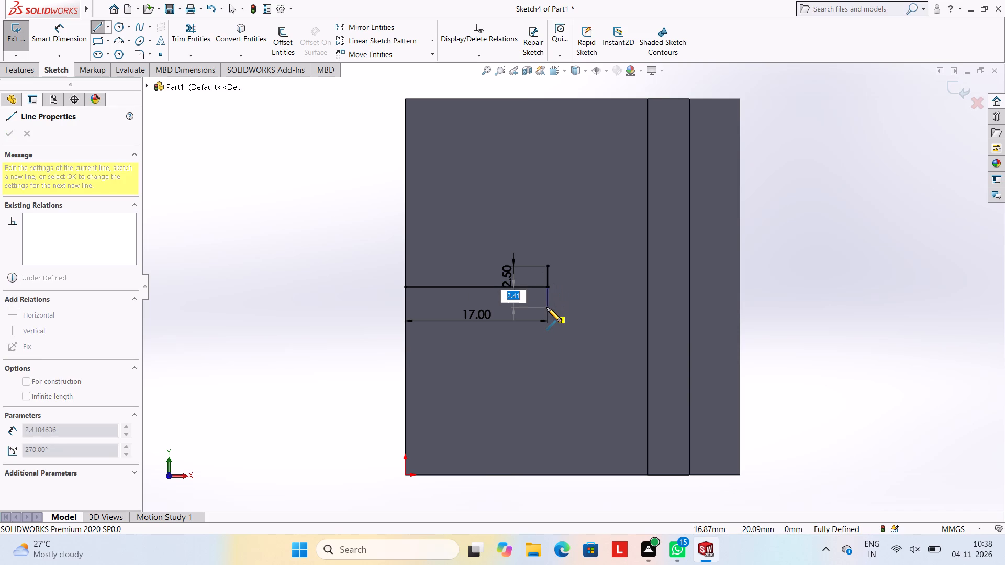
pyautogui.write('2.5')
pyautogui.press('Return')
pyautogui.press('Escape')
pyautogui.press('Escape')
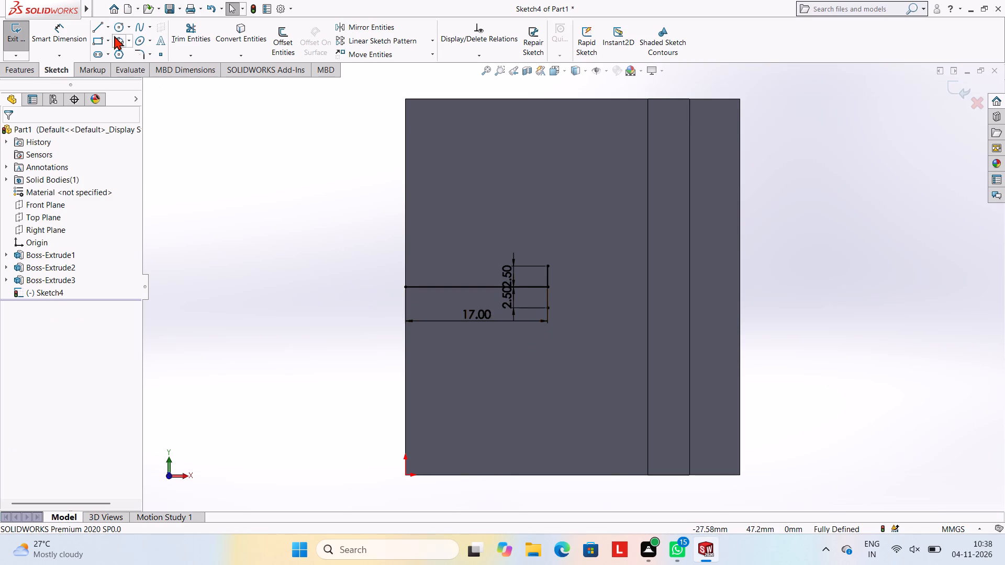
# Sketch a 2.5 mm horizontal line from the upper vertical line's top end back toward the plate's free edge.
pyautogui.click(96, 33)
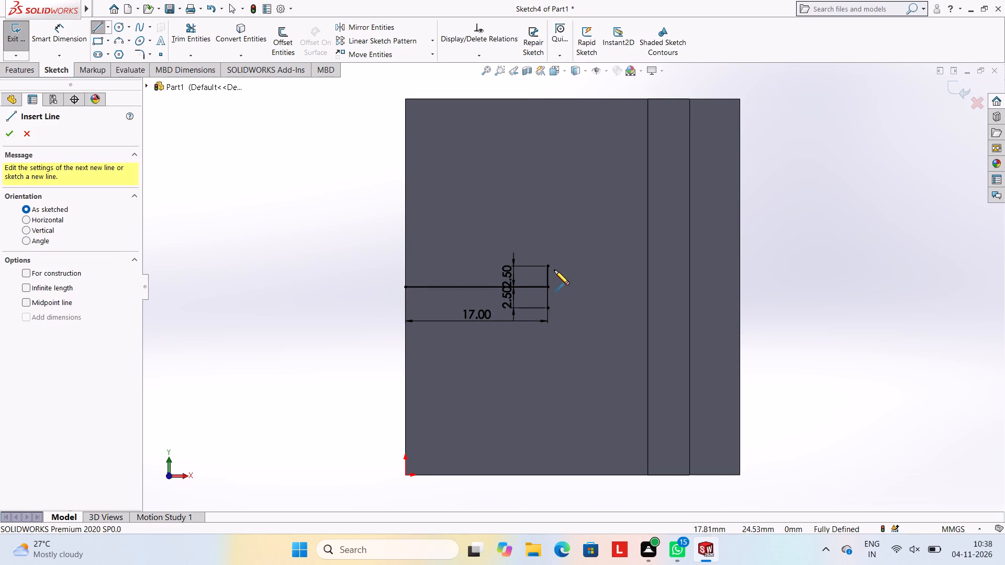
pyautogui.click(549, 266)
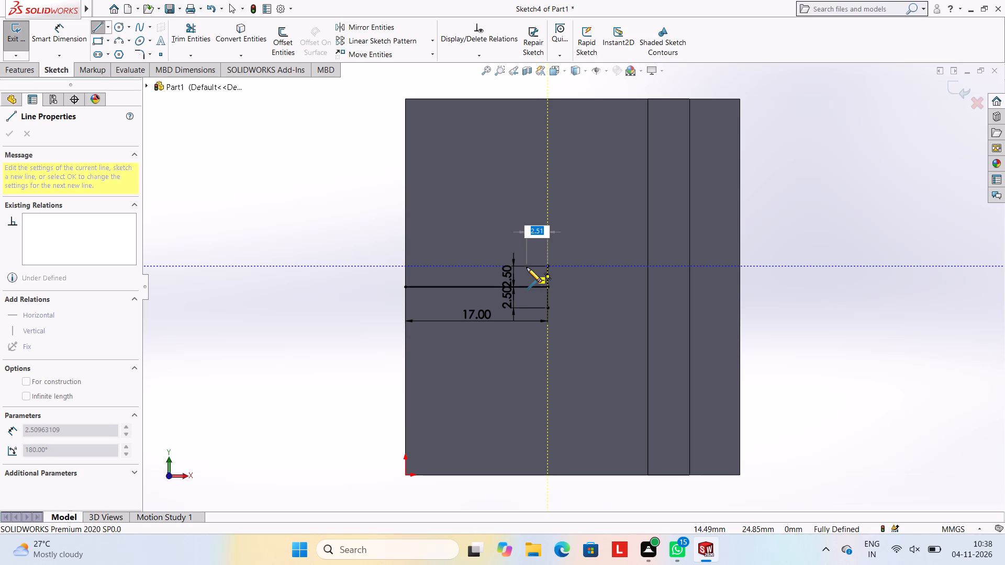
pyautogui.write('2.5')
pyautogui.press('Return')
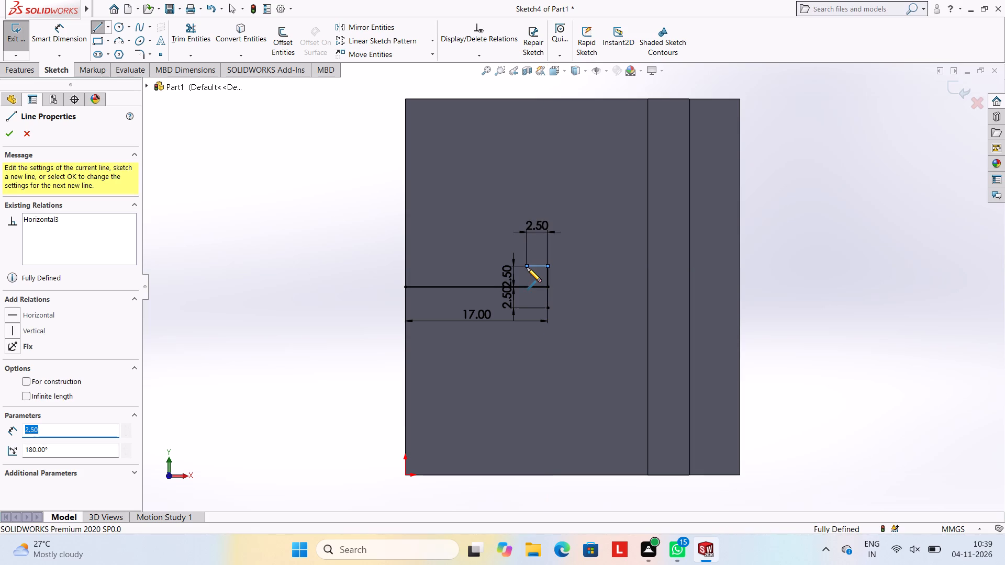
pyautogui.press('Escape')
pyautogui.press('Escape')
pyautogui.press('Escape')
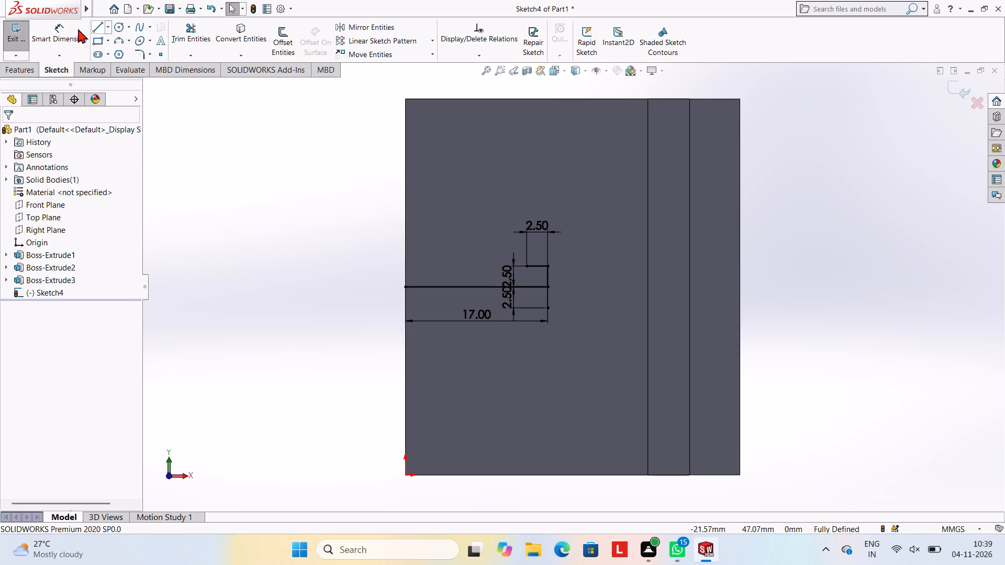
# Sketch a 2.5 mm horizontal line from the lower vertical line's bottom end back toward the plate's free edge.
pyautogui.click(96, 27)
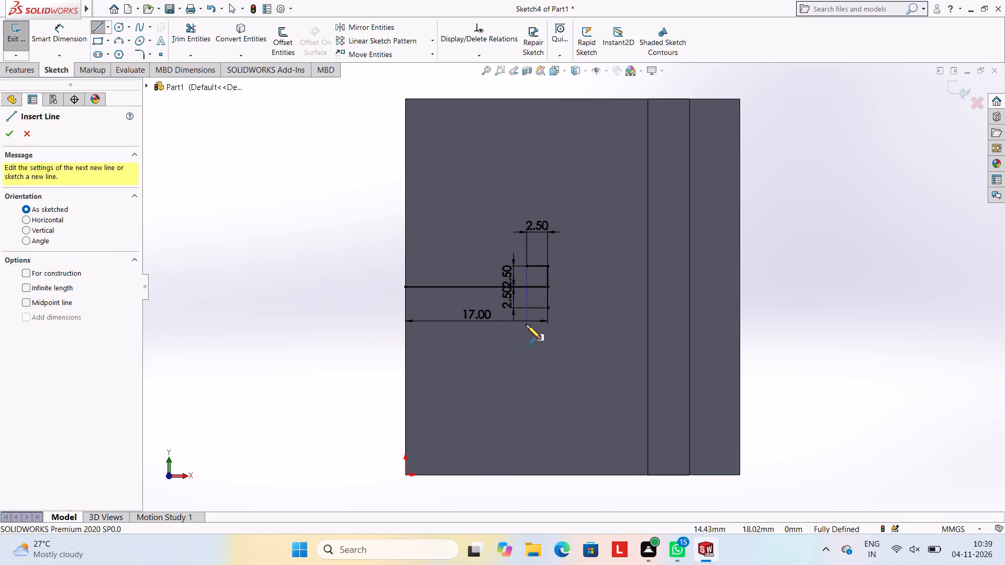
pyautogui.click(547, 308)
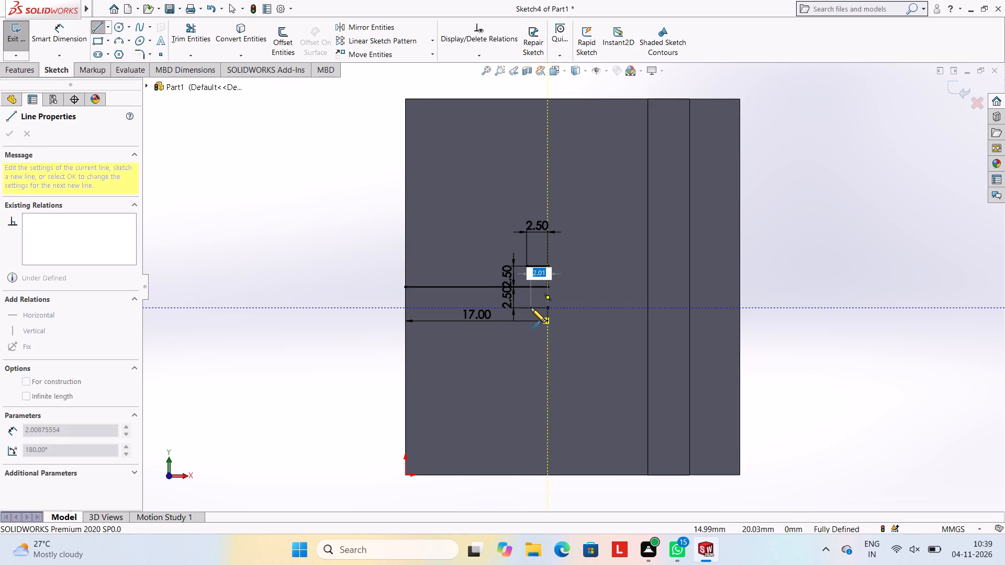
pyautogui.write('2.5')
pyautogui.press('Return')
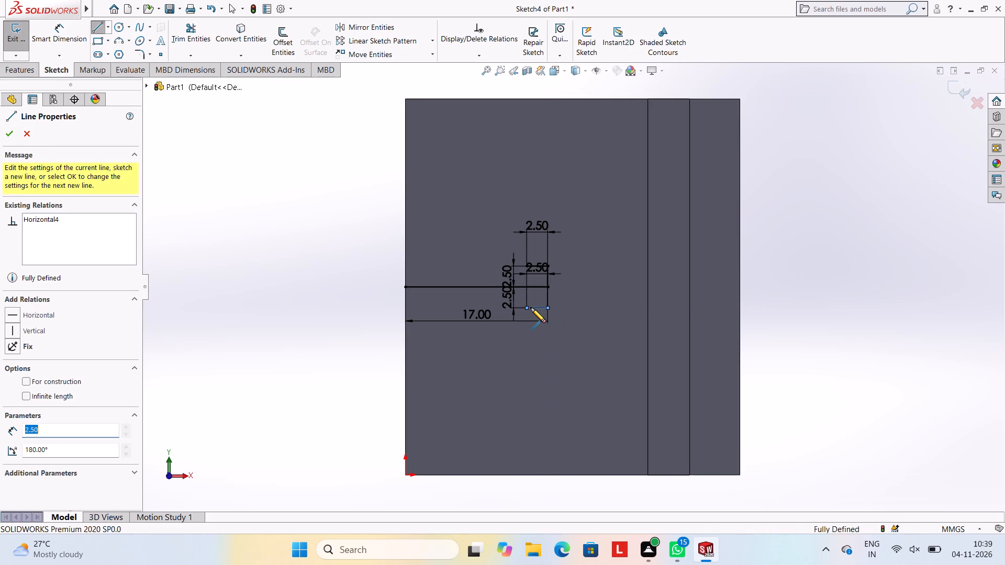
pyautogui.press('Escape')
pyautogui.press('Escape')
pyautogui.press('Escape')
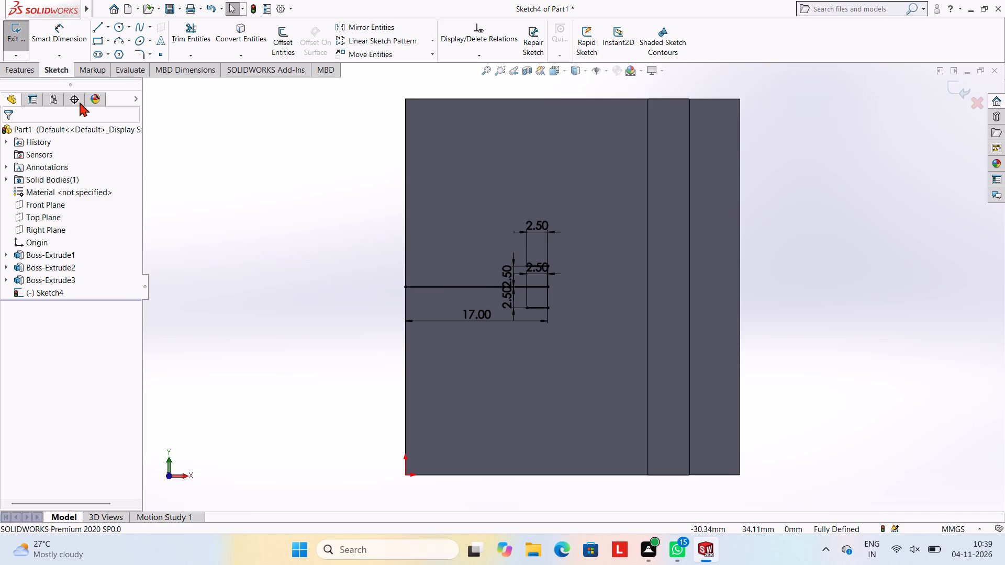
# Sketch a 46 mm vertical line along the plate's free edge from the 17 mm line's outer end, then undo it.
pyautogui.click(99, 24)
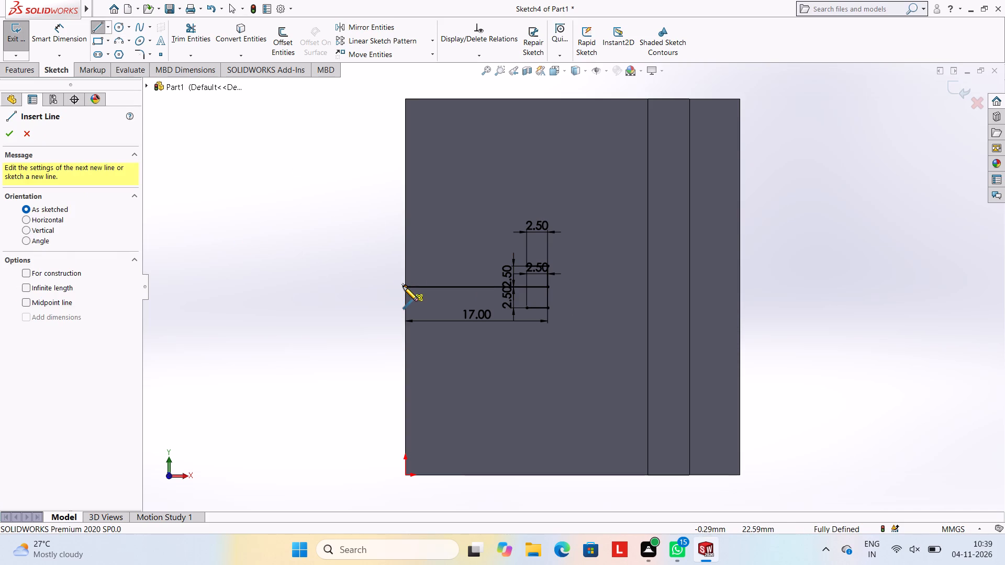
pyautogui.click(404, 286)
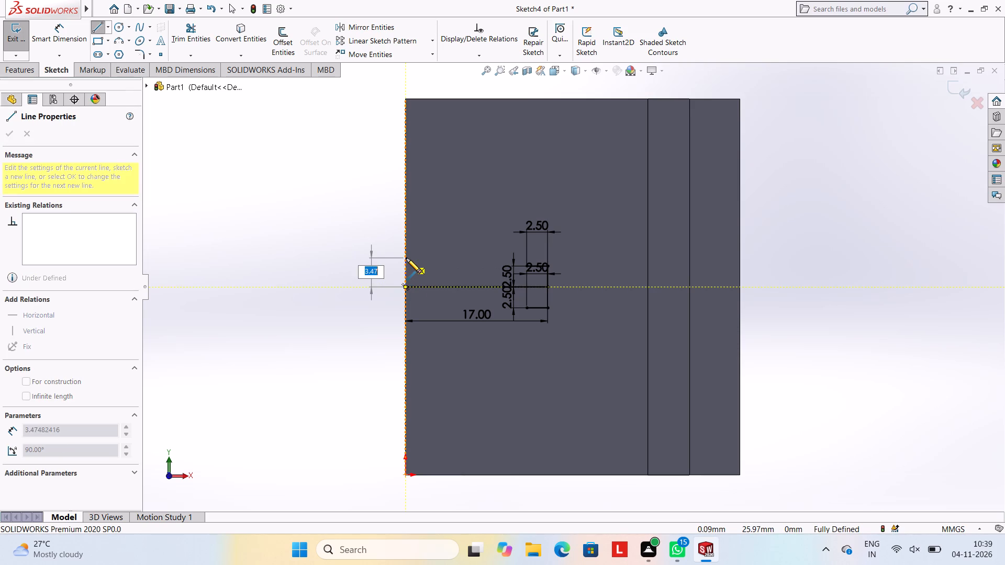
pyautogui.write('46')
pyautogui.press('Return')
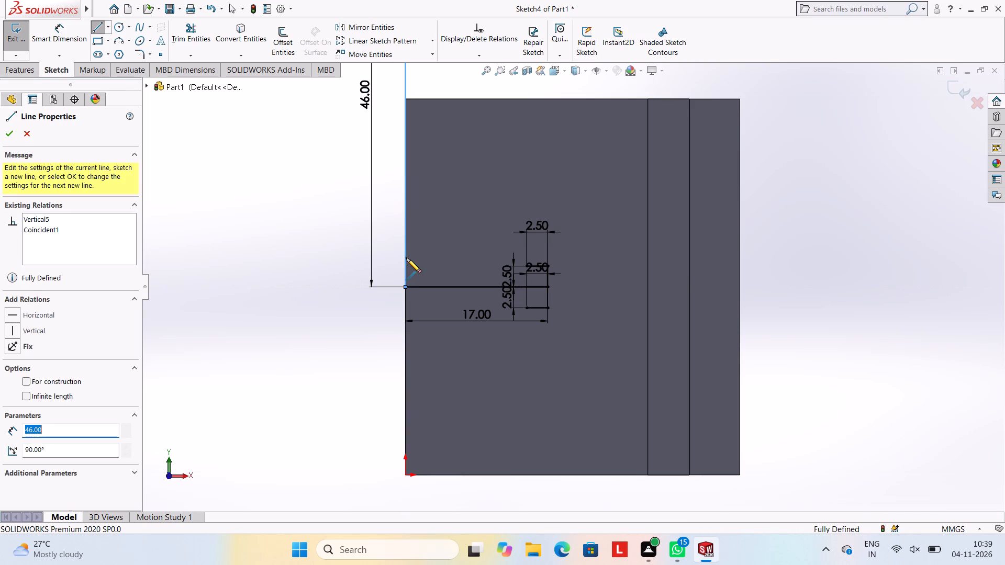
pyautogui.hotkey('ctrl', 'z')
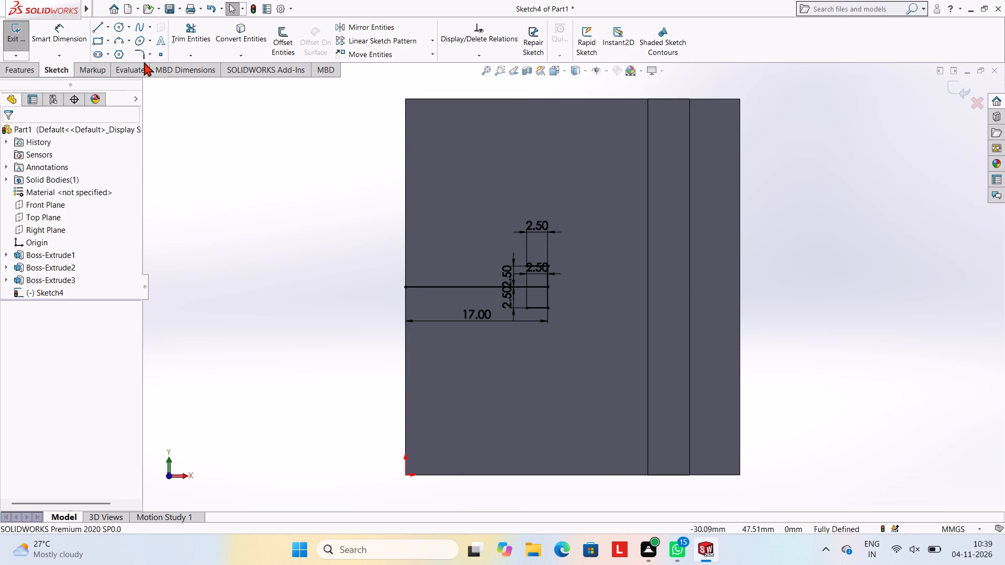
# Sketch a 16 mm vertical line up the plate's free edge from the centre line's outer end, continuing into a 17 mm horizontal line inward.
pyautogui.click(99, 26)
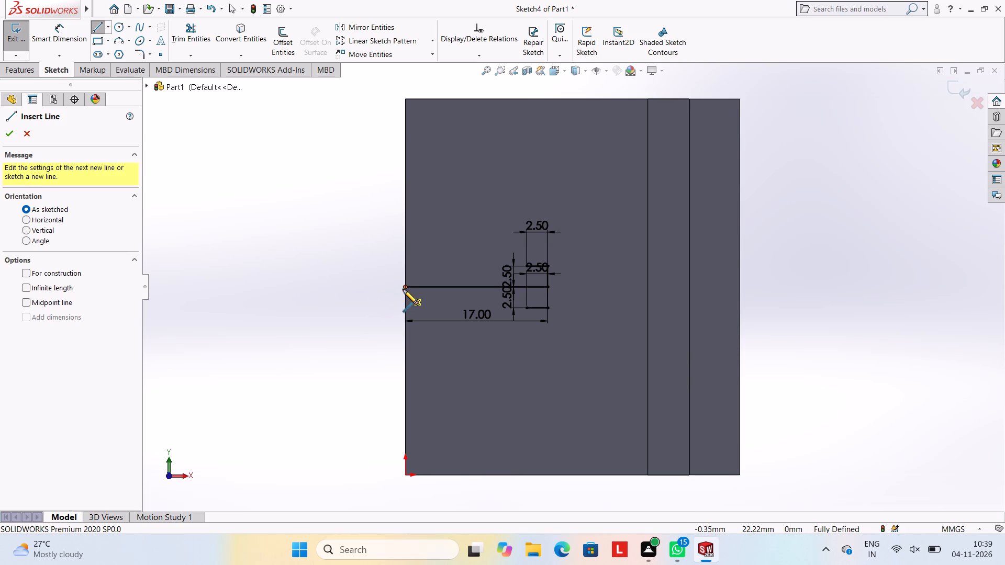
pyautogui.click(405, 287)
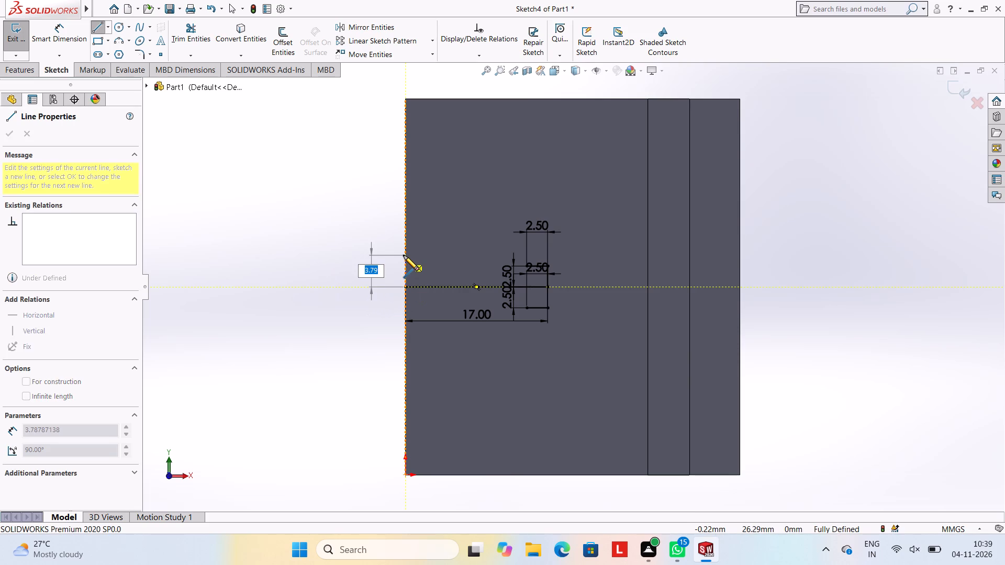
pyautogui.write('16')
pyautogui.press('Return')
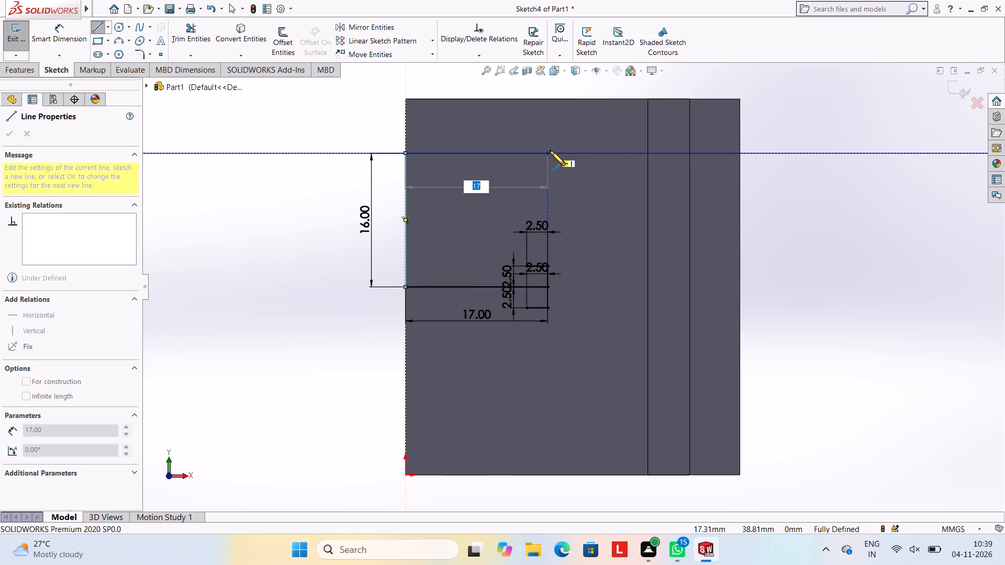
pyautogui.click(550, 151)
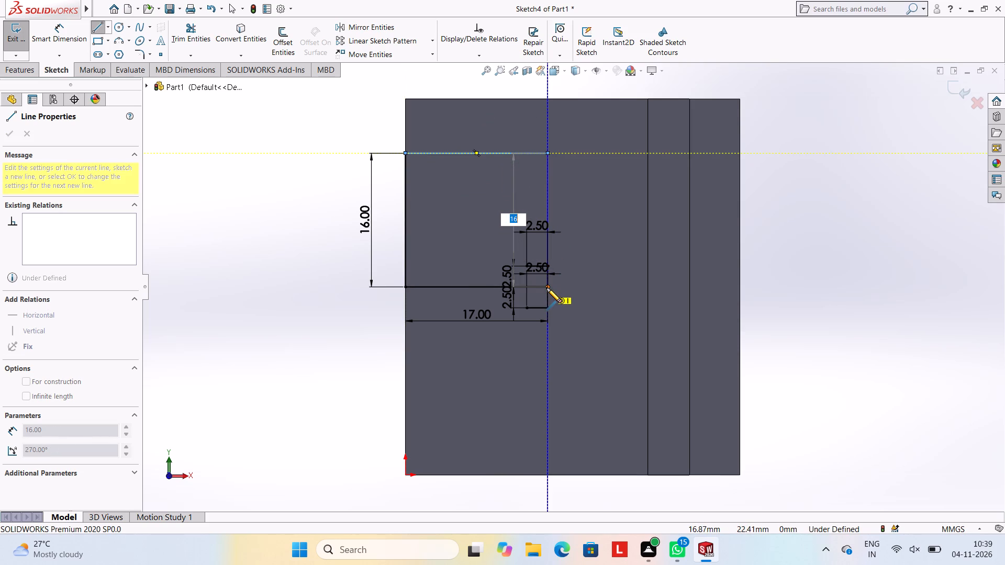
pyautogui.press('Escape')
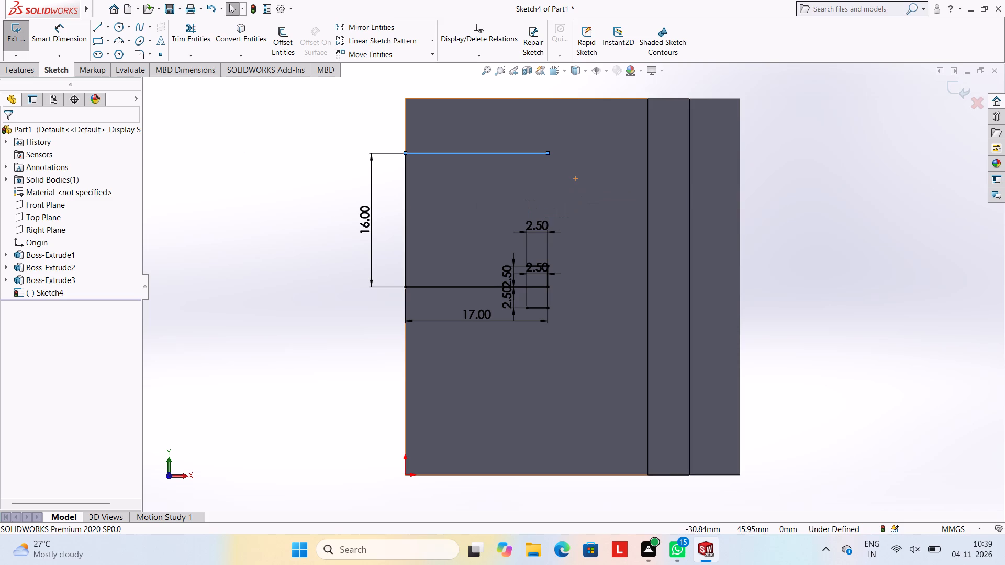
# Sketch a 16 mm vertical line downward along the plate's free edge from the 17 mm centre line's outer end.
pyautogui.click(97, 27)
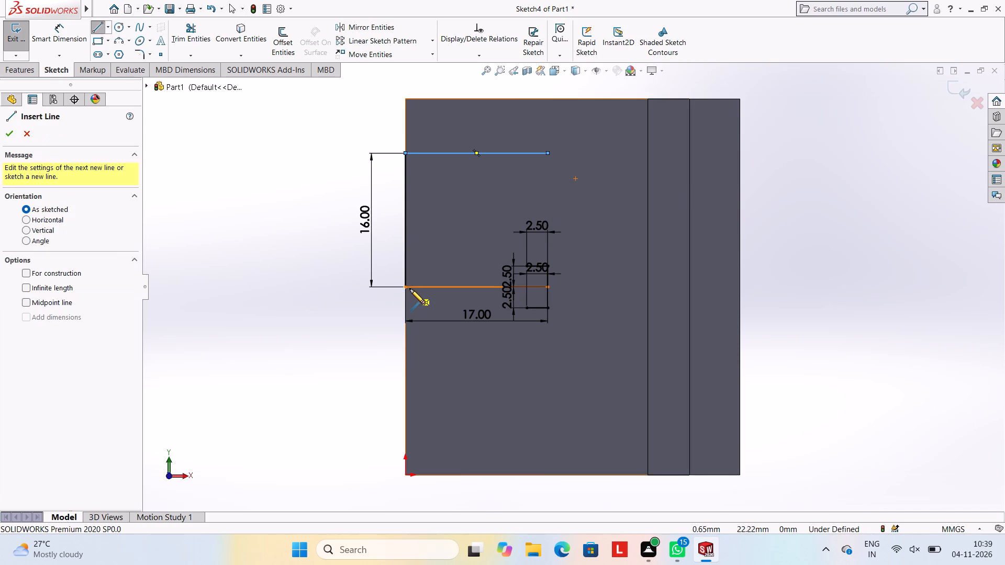
pyautogui.click(406, 287)
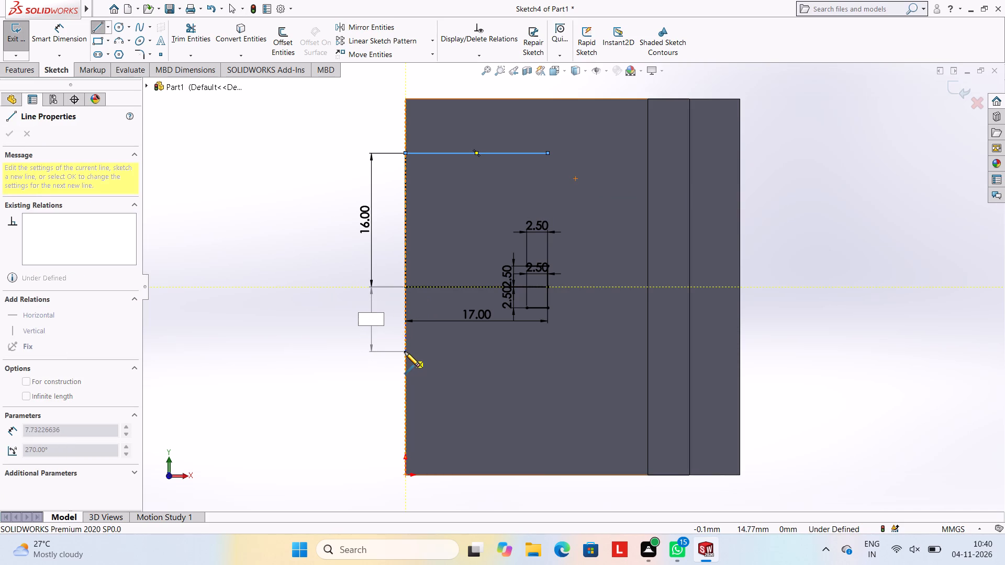
pyautogui.write('16')
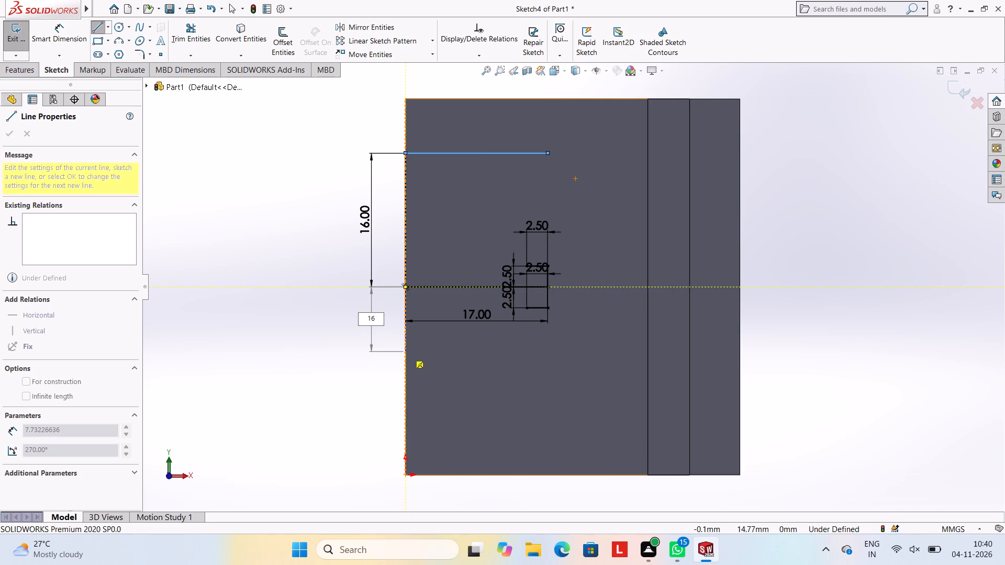
pyautogui.press('Return')
pyautogui.press('Escape')
pyautogui.press('Escape')
pyautogui.press('Escape')
pyautogui.press('Escape')
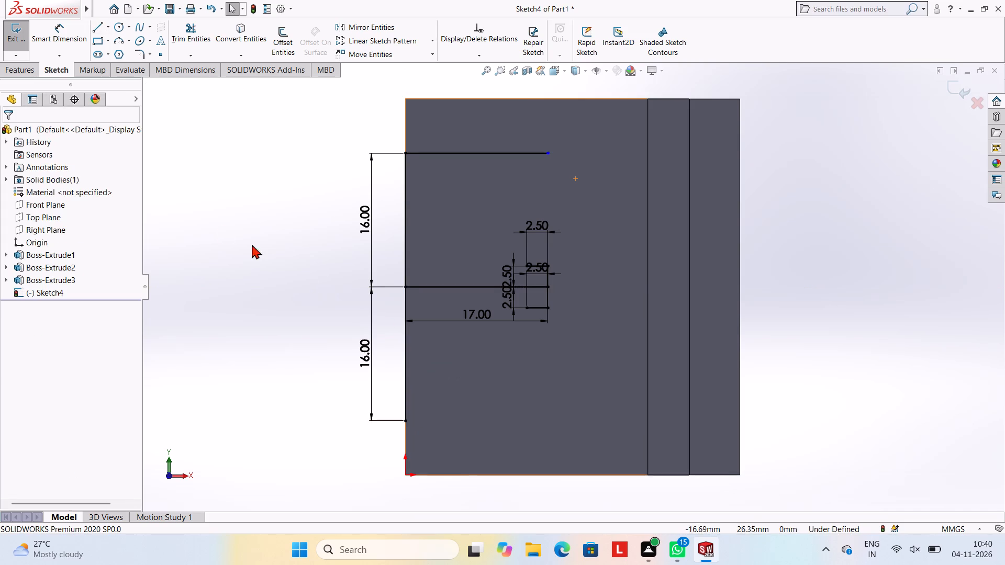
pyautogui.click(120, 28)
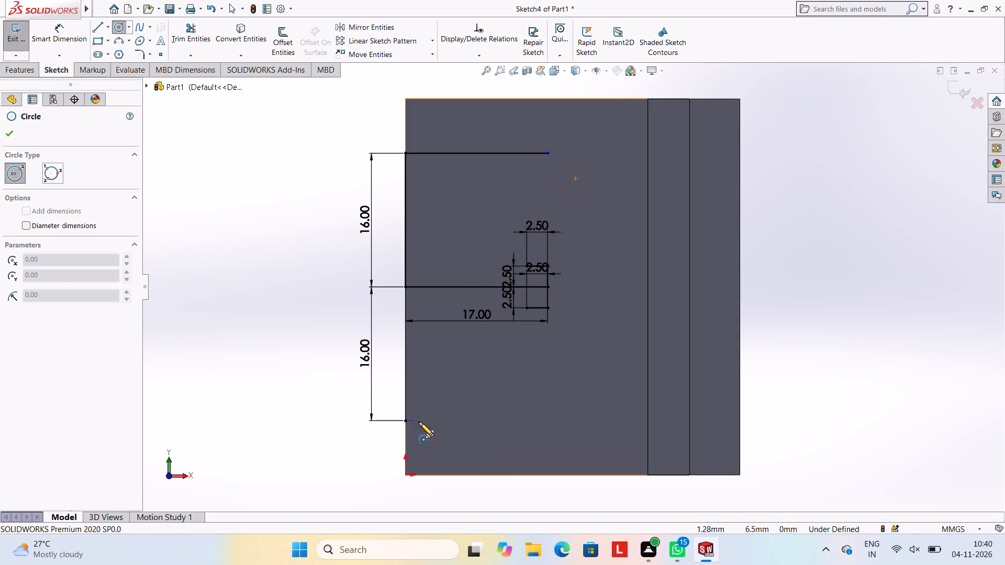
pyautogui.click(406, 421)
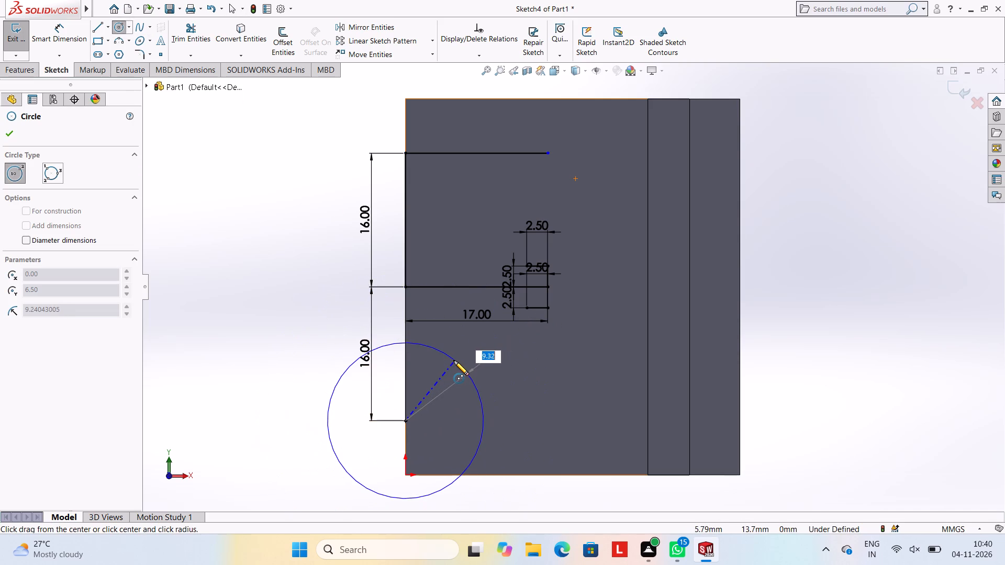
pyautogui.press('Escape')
# Sketch a diagonal line from the lower 16 mm line's bottom end to the outer end of the lower 2.5 mm horizontal line.
pyautogui.click(103, 25)
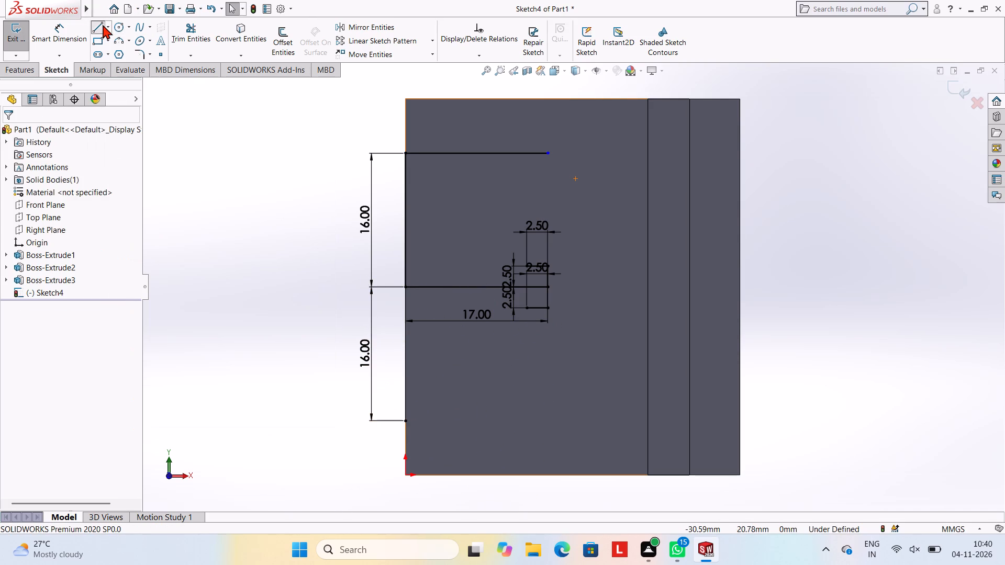
pyautogui.click(405, 423)
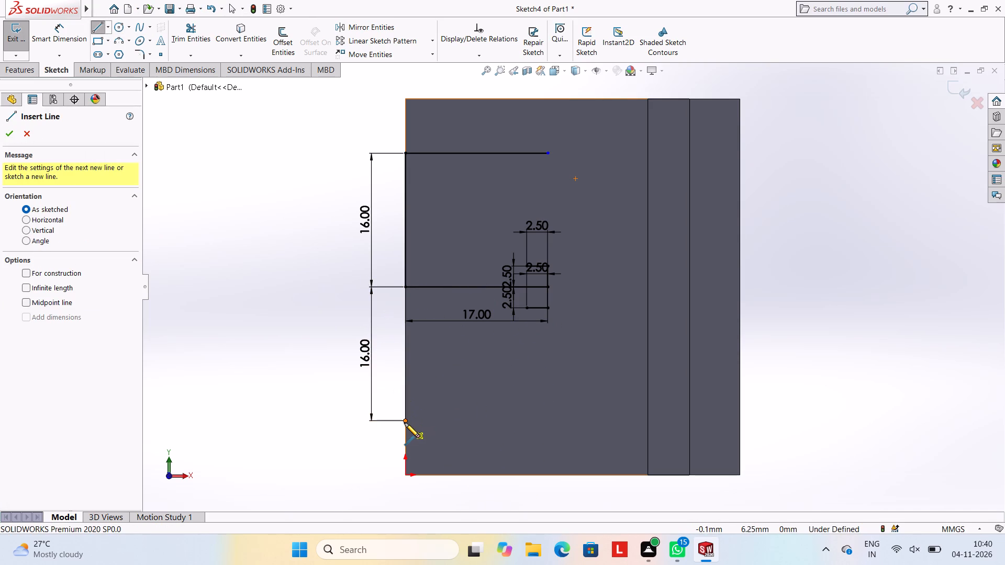
pyautogui.click(526, 309)
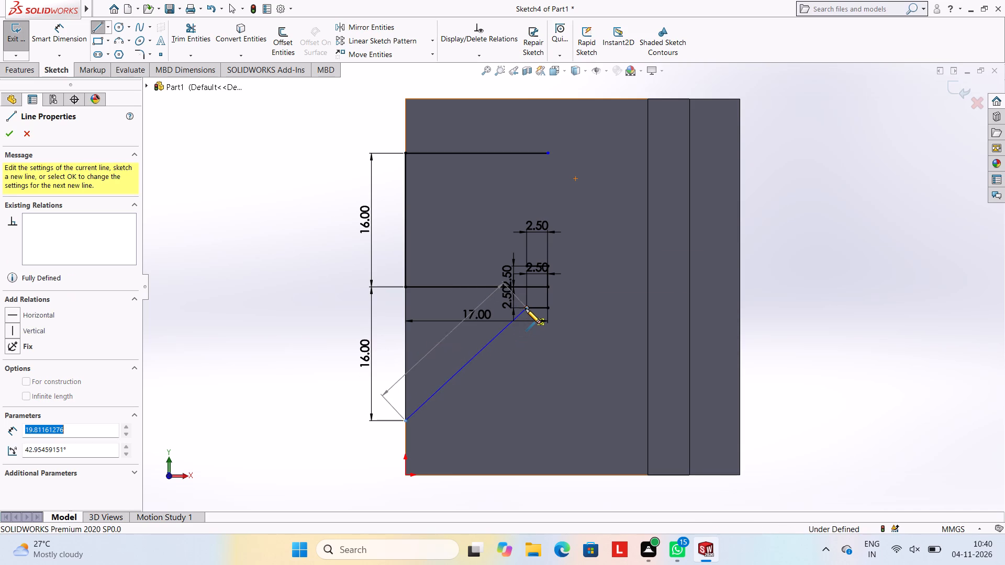
pyautogui.press('Escape')
pyautogui.press('Escape')
pyautogui.press('Escape')
pyautogui.press('Escape')
pyautogui.press('Escape')
pyautogui.press('Escape')
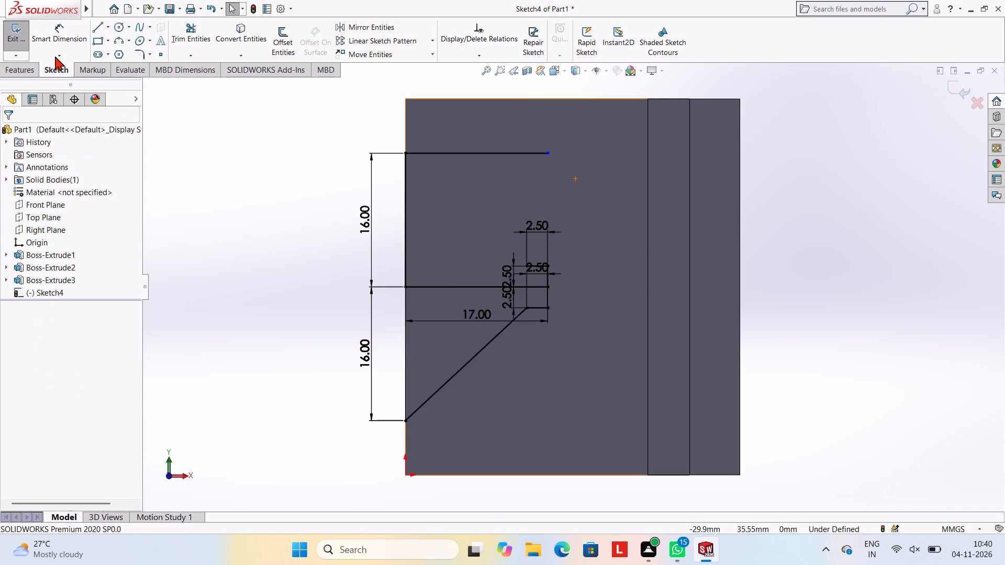
# Sketch a diagonal line from the upper 16 mm line's top end to the outer end of the upper 2.5 mm horizontal line.
pyautogui.click(100, 22)
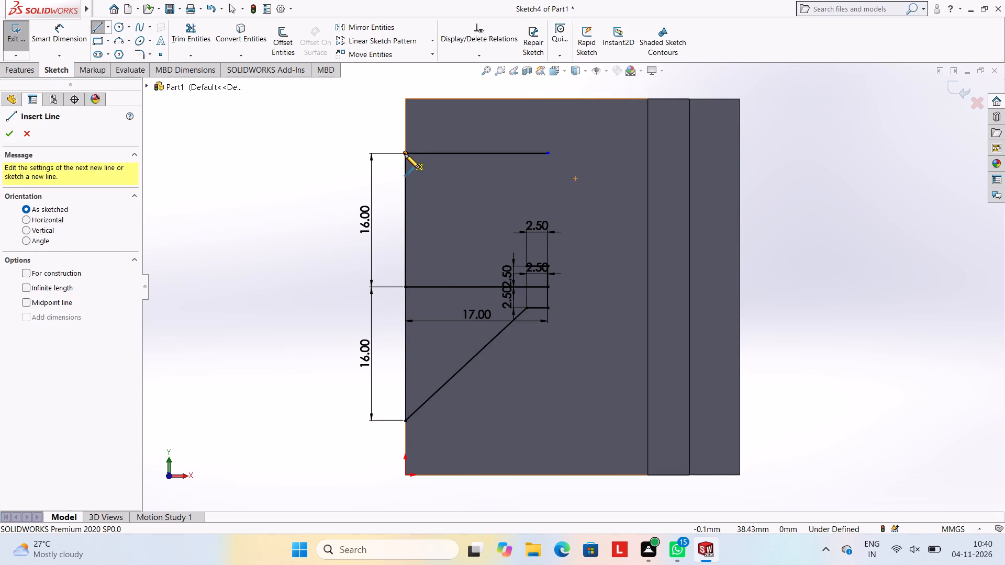
pyautogui.click(405, 154)
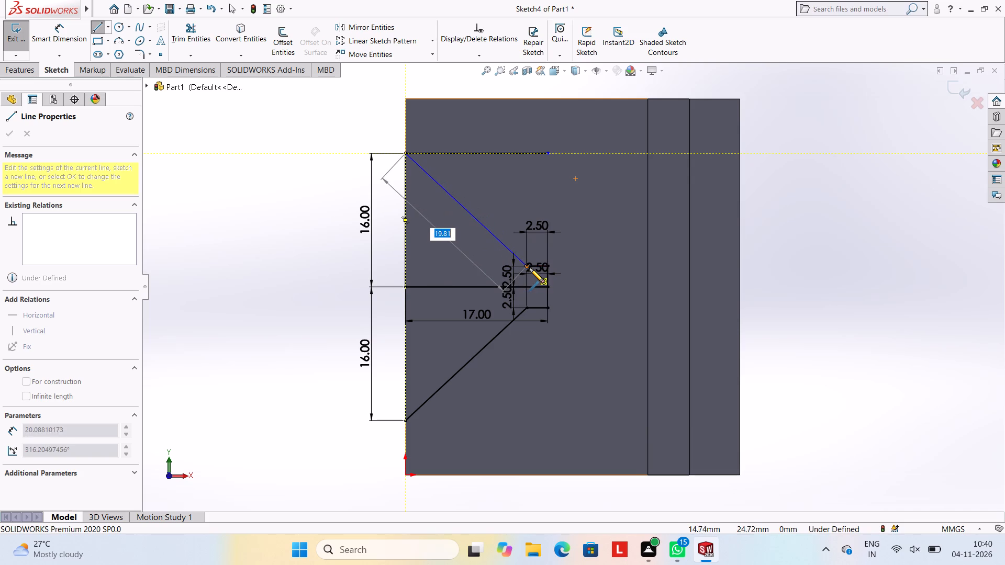
pyautogui.click(528, 268)
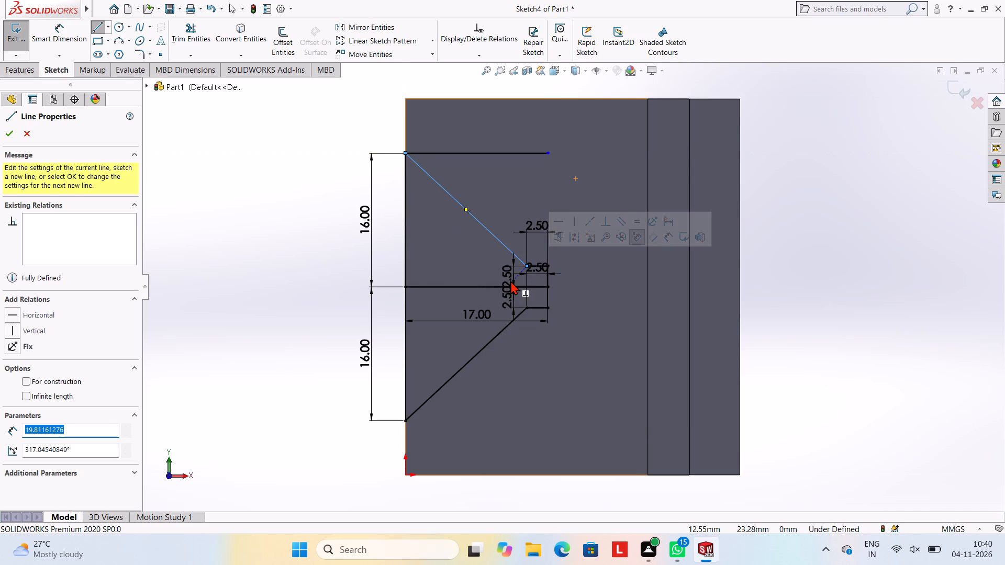
pyautogui.press('Escape')
pyautogui.press('Escape')
pyautogui.press('Escape')
pyautogui.press('Escape')
pyautogui.press('Escape')
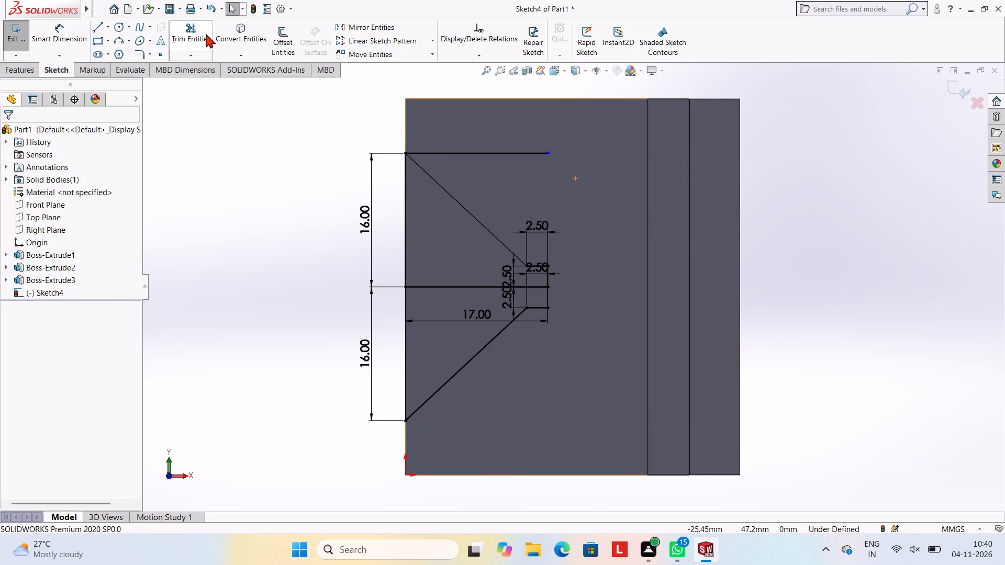
# Trim away the horizontal line running inward from the upper 16 mm line's top end.
pyautogui.moveTo(191, 28); pyautogui.dragTo(197, 35)
pyautogui.click(442, 155)
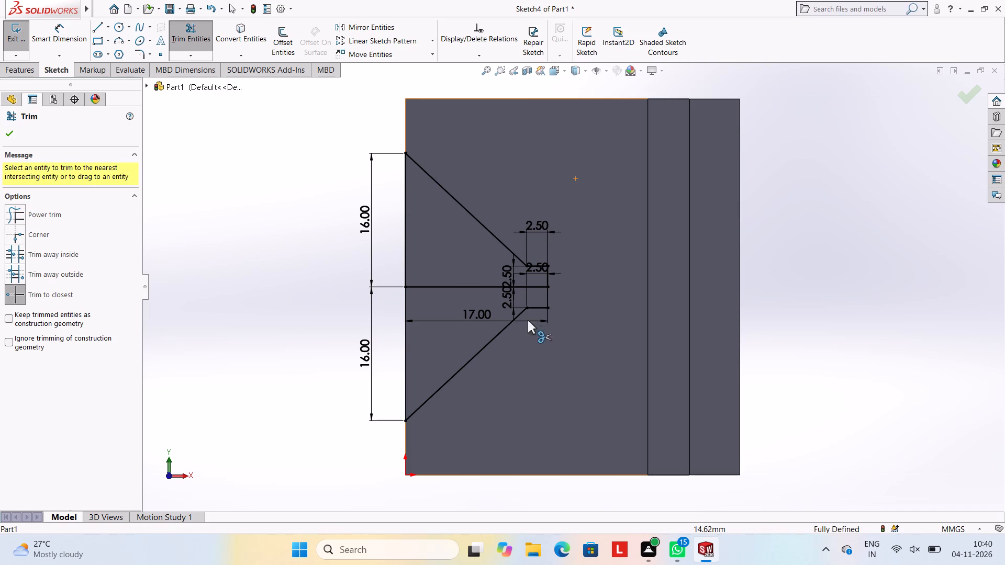
pyautogui.scroll(-3, 543, 325)
pyautogui.scroll(2, 577, 247)
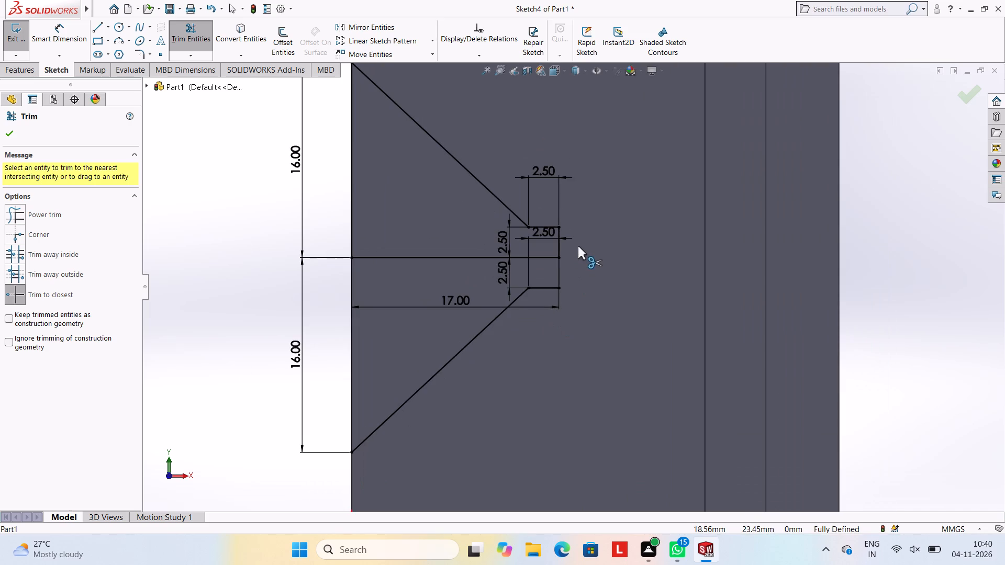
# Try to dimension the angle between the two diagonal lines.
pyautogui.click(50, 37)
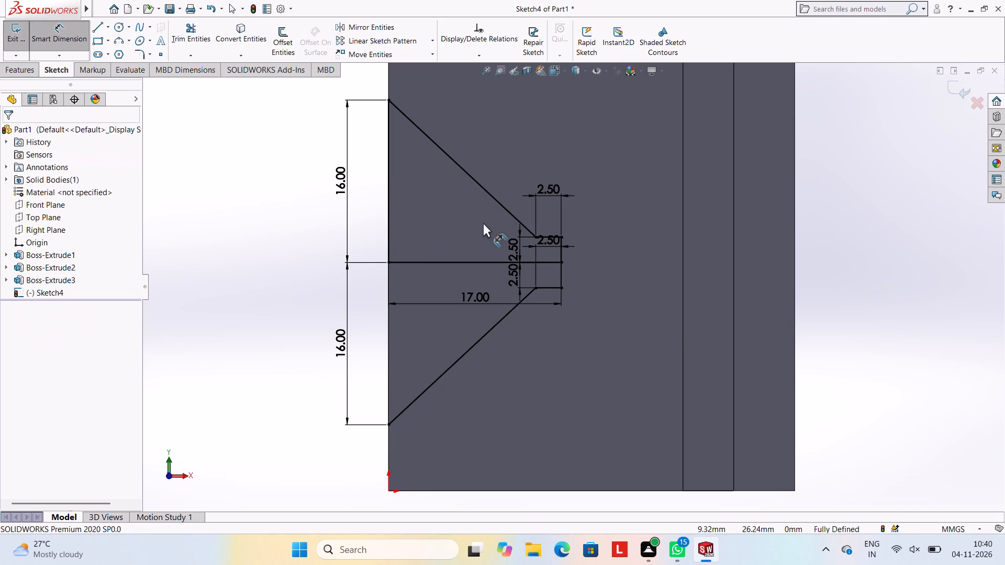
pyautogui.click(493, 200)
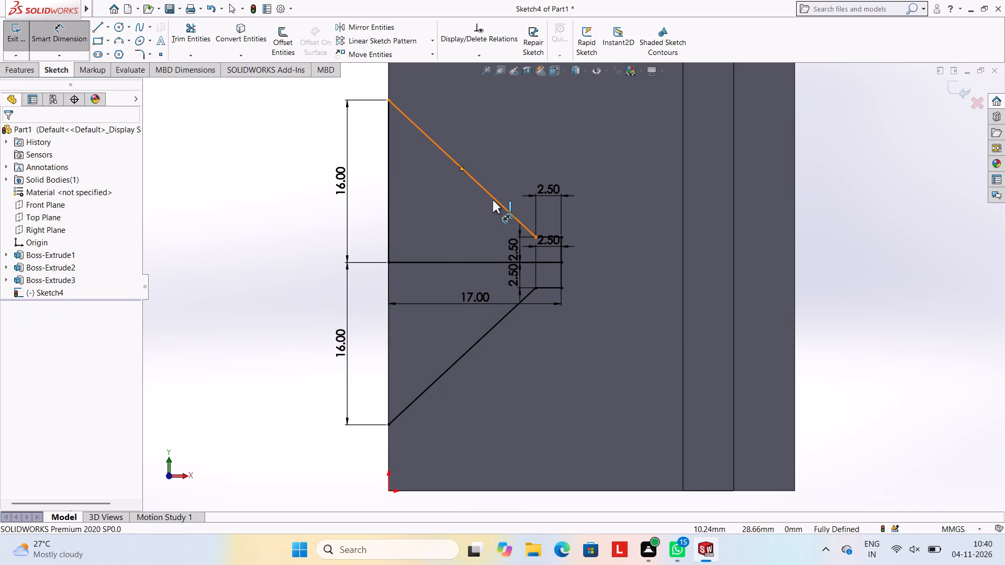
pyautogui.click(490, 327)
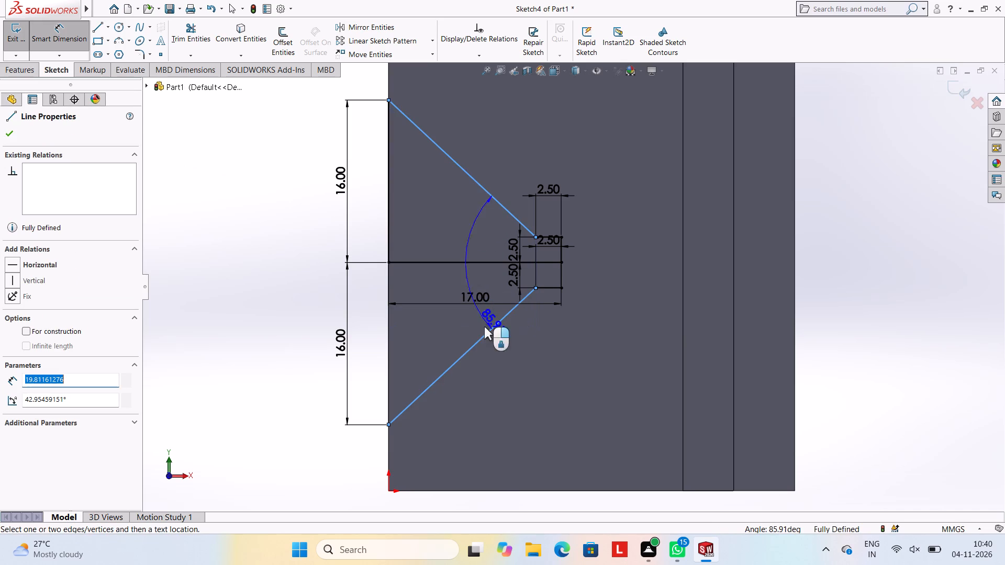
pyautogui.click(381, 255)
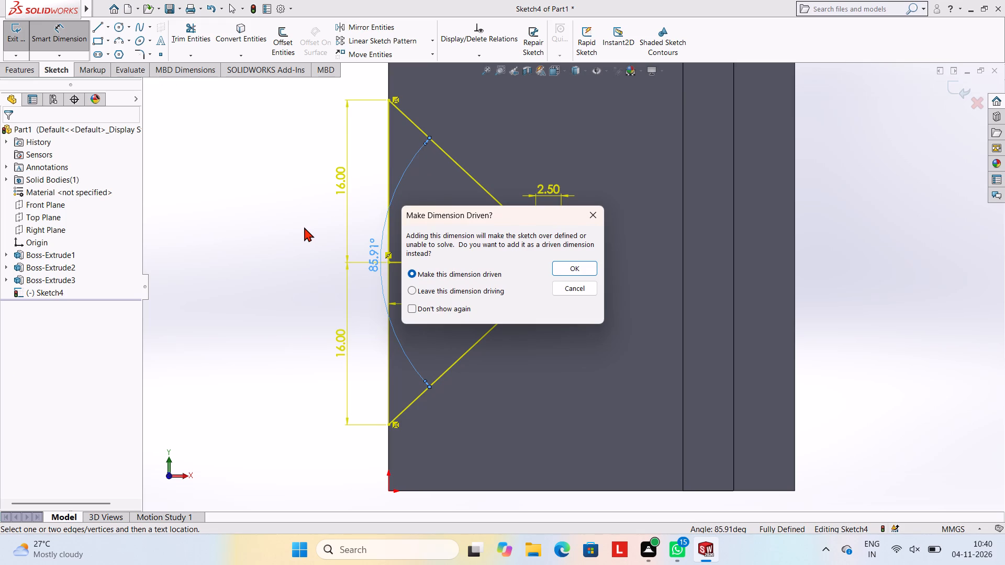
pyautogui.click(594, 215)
# Delete the two 16 mm dimensions along the plate's free edge.
pyautogui.rightClick(343, 182)
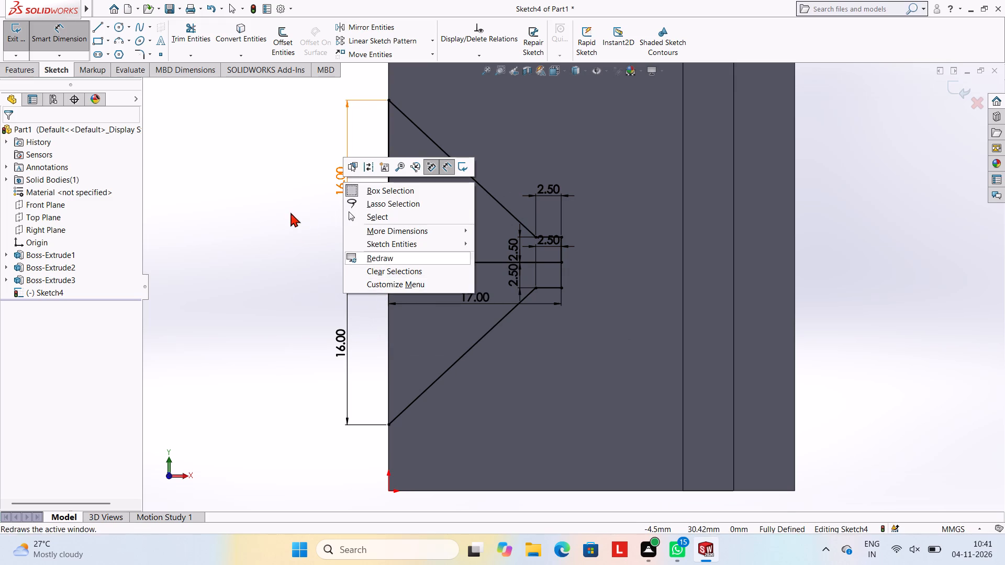
pyautogui.click(291, 212)
pyautogui.press('Escape')
pyautogui.press('Escape')
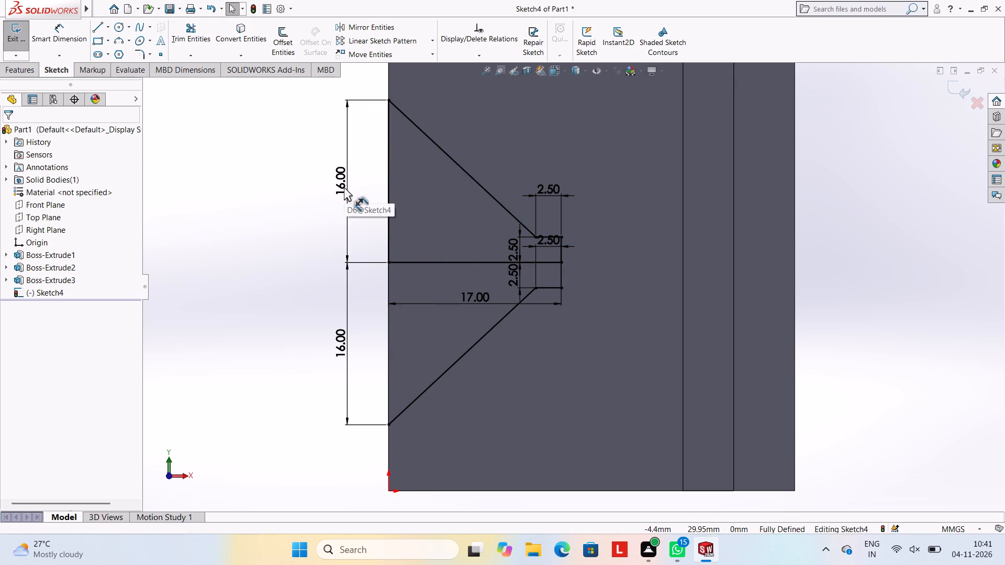
pyautogui.rightClick(344, 187)
pyautogui.click(359, 317)
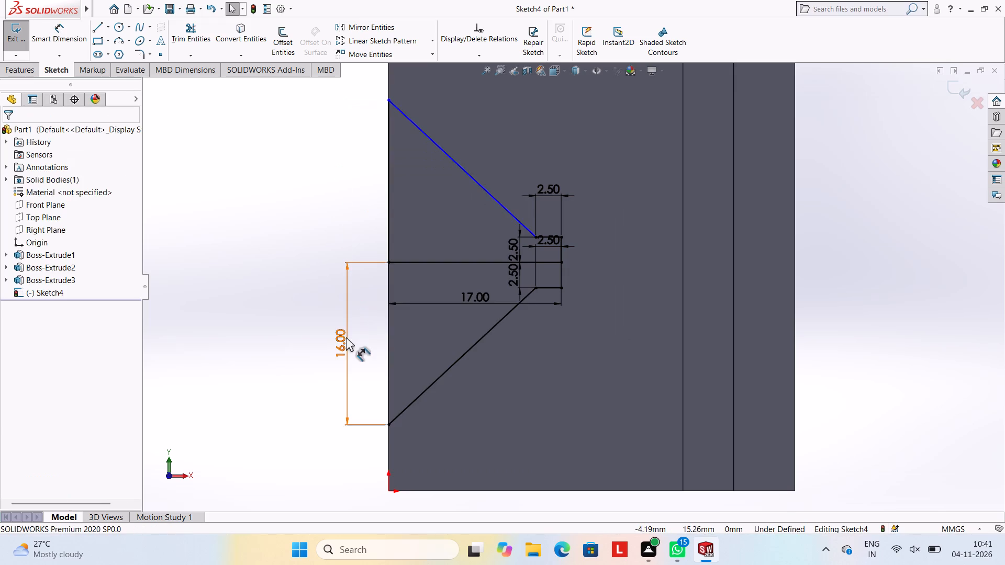
pyautogui.rightClick(345, 337)
pyautogui.click(373, 404)
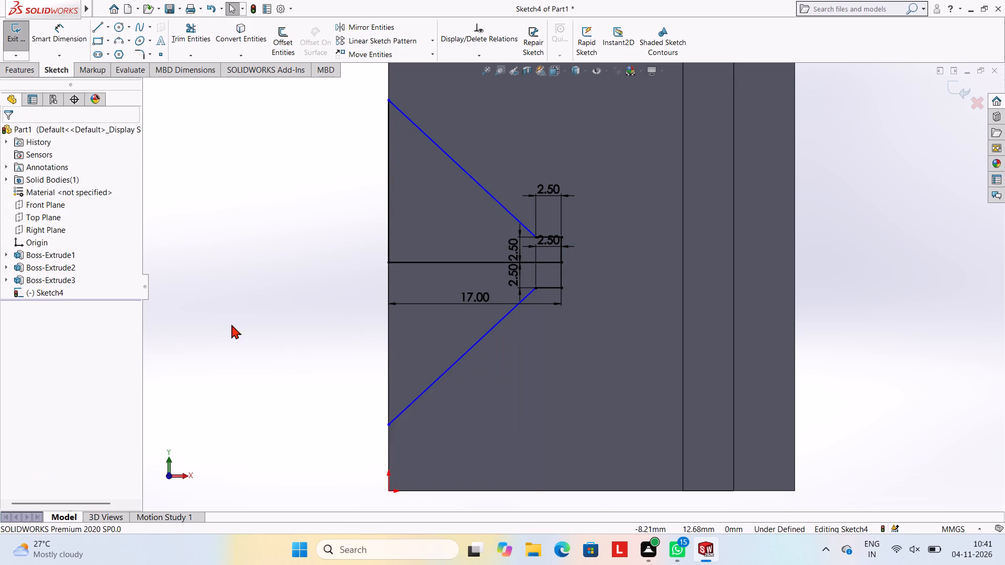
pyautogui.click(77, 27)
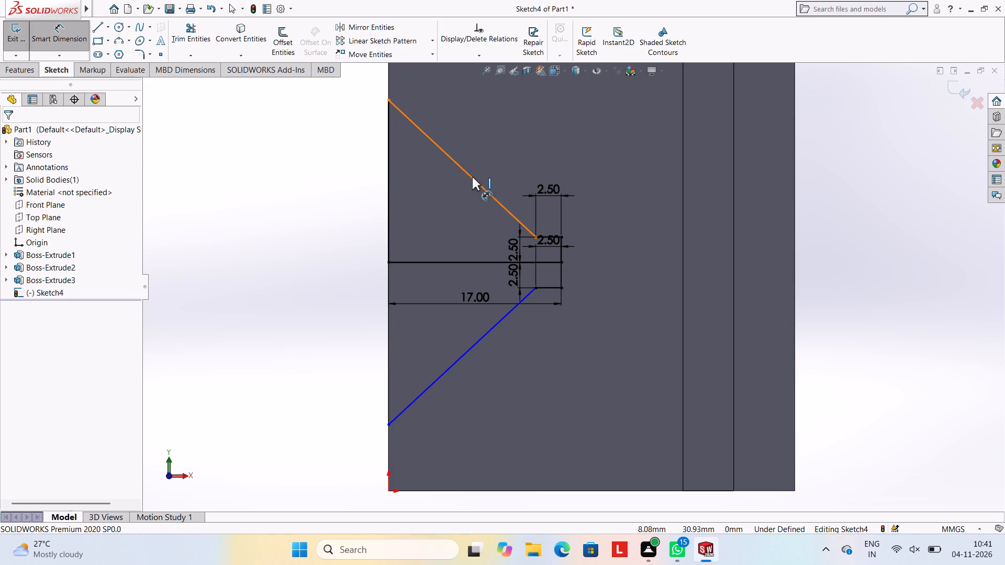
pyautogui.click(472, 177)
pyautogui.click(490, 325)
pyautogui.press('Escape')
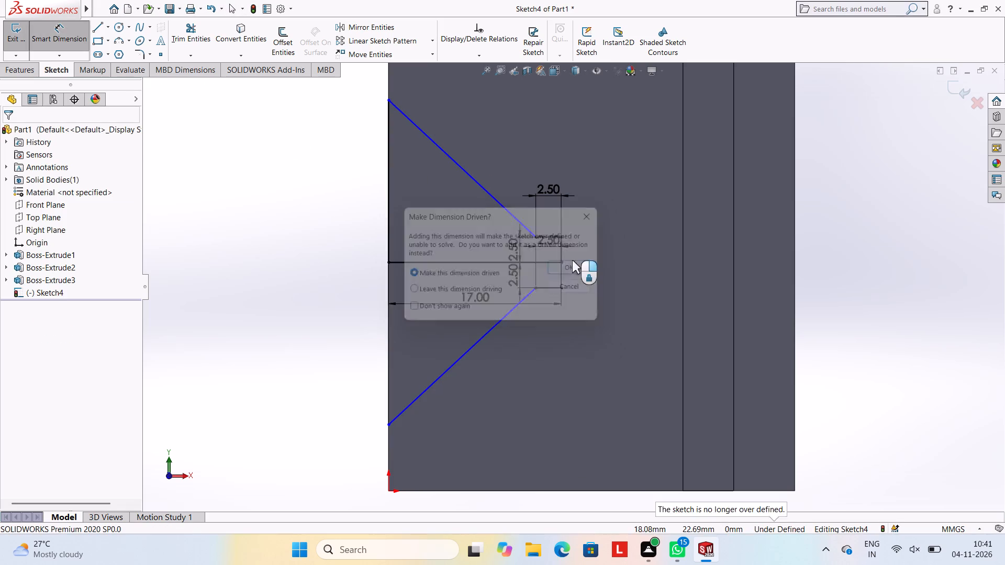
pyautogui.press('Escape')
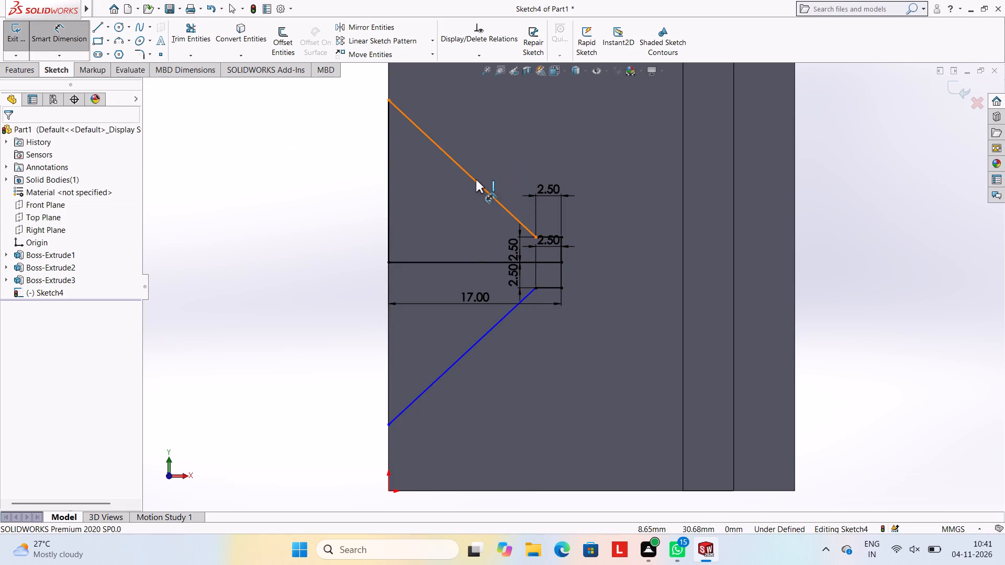
# Dimension the angle between the two diagonal lines as 90 degrees.
pyautogui.click(476, 179)
pyautogui.click(484, 335)
pyautogui.click(365, 277)
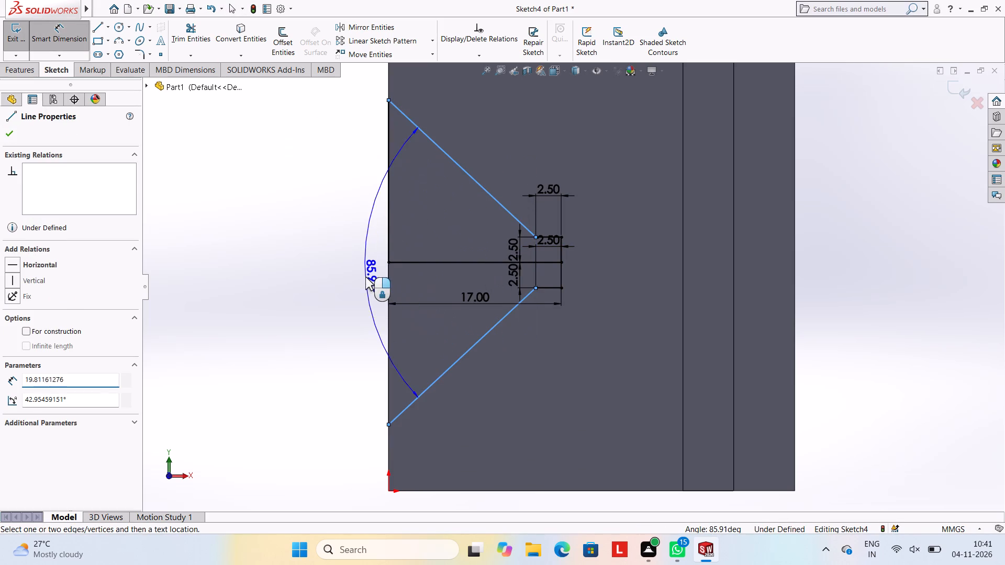
pyautogui.write('90')
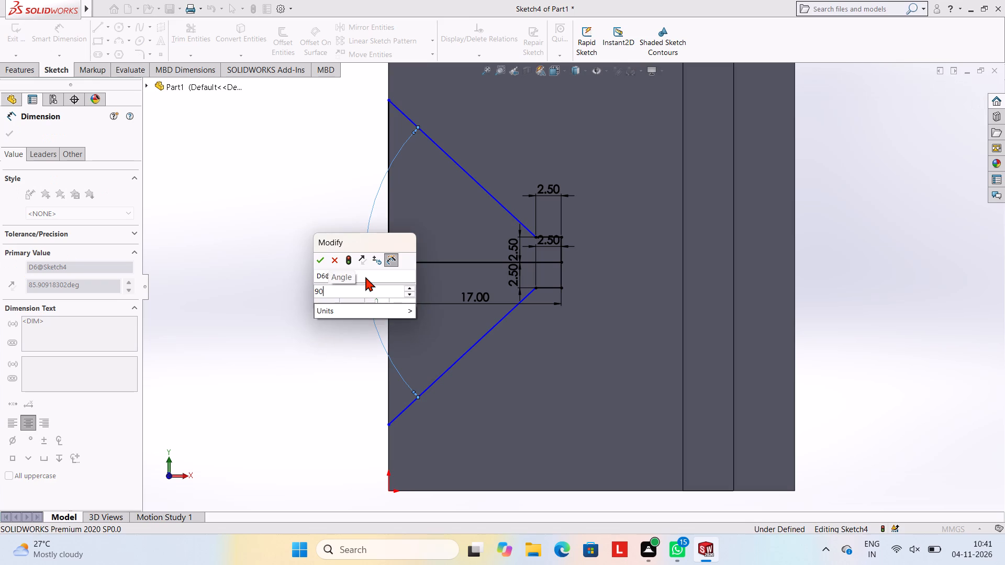
pyautogui.press('Return')
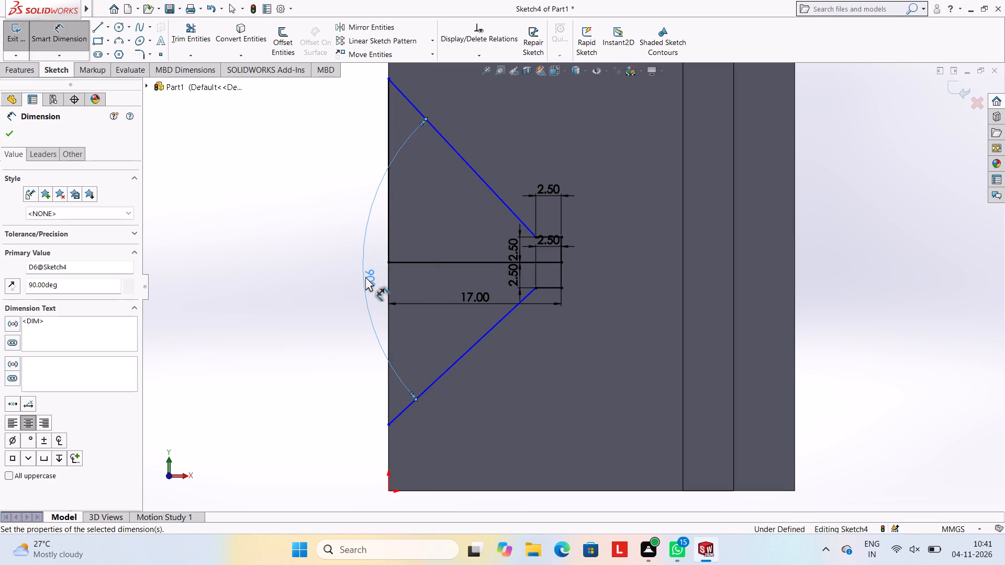
# Undo the 90-degree angle dimension between the two diagonal lines.
pyautogui.press('Escape')
pyautogui.press('Escape')
pyautogui.press('Escape')
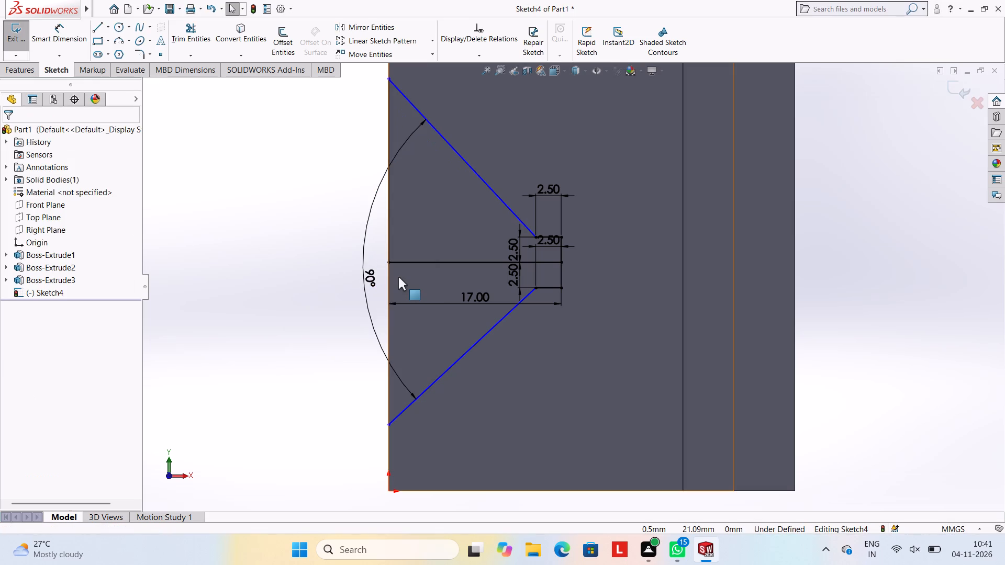
pyautogui.hotkey('ctrl', 'z')
pyautogui.hotkey('ctrl', 'z')
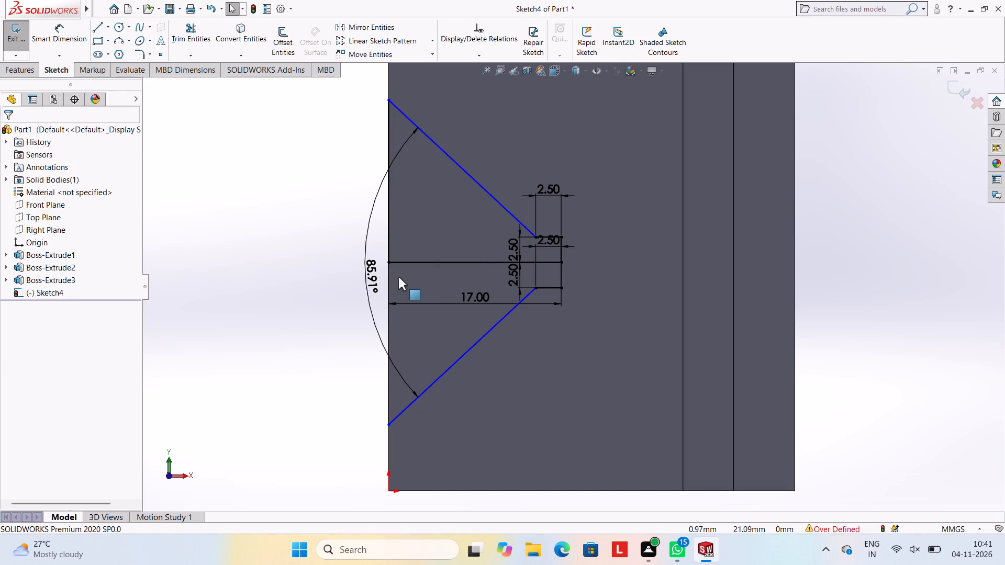
pyautogui.press('Escape')
pyautogui.hotkey('ctrl', 'z')
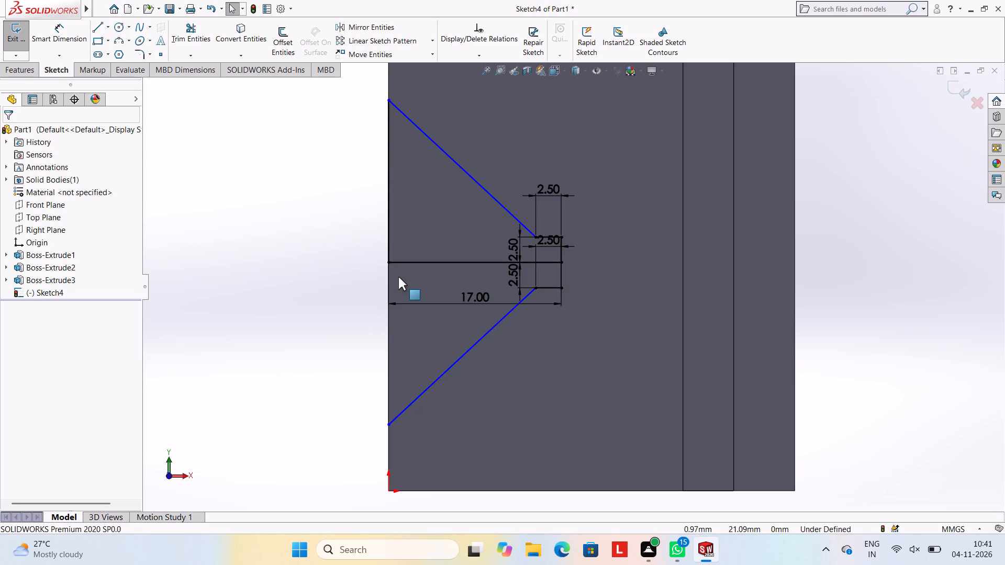
# Dimension the angle between the horizontal centre line and the lower diagonal line as 45 degrees.
pyautogui.click(50, 27)
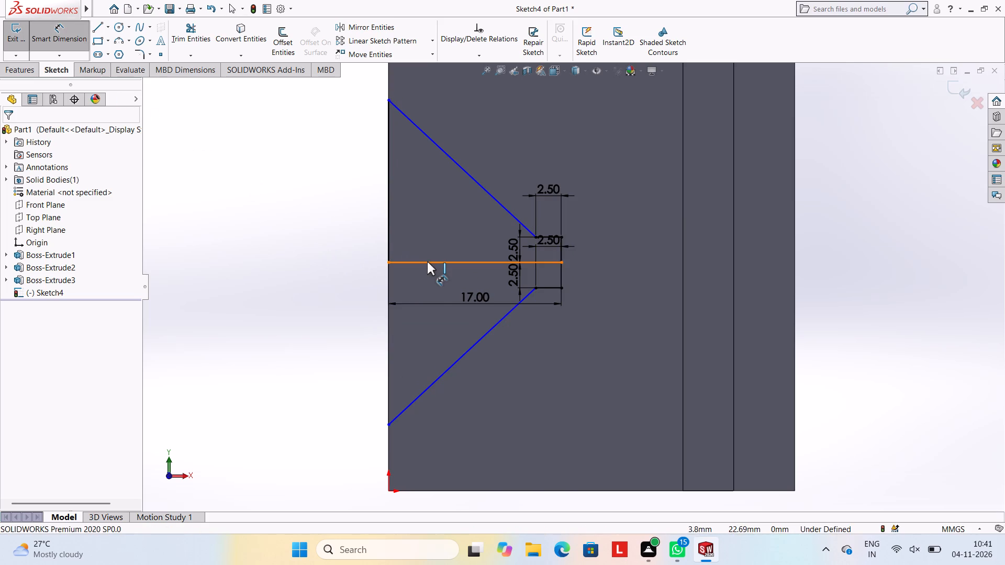
pyautogui.click(427, 262)
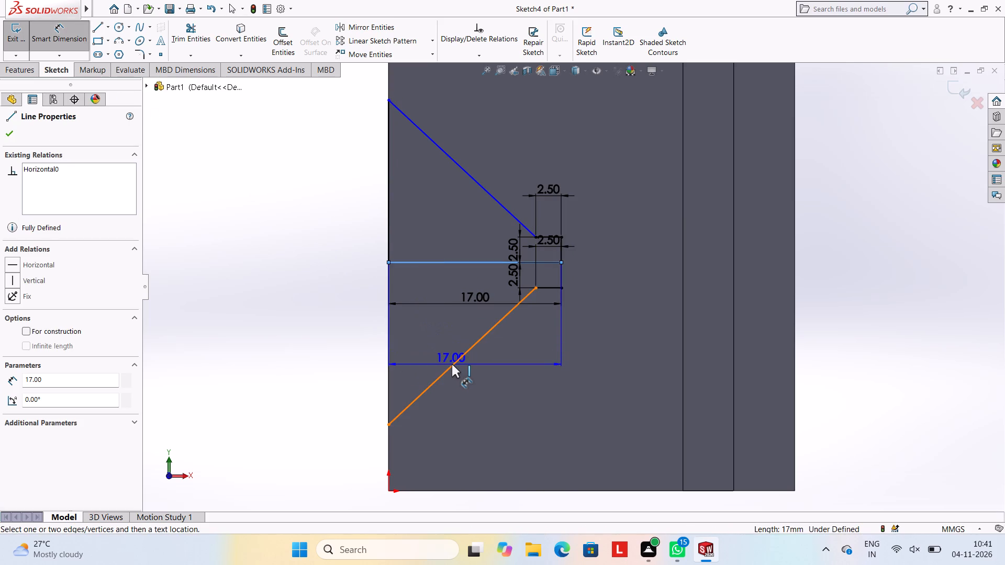
pyautogui.click(452, 364)
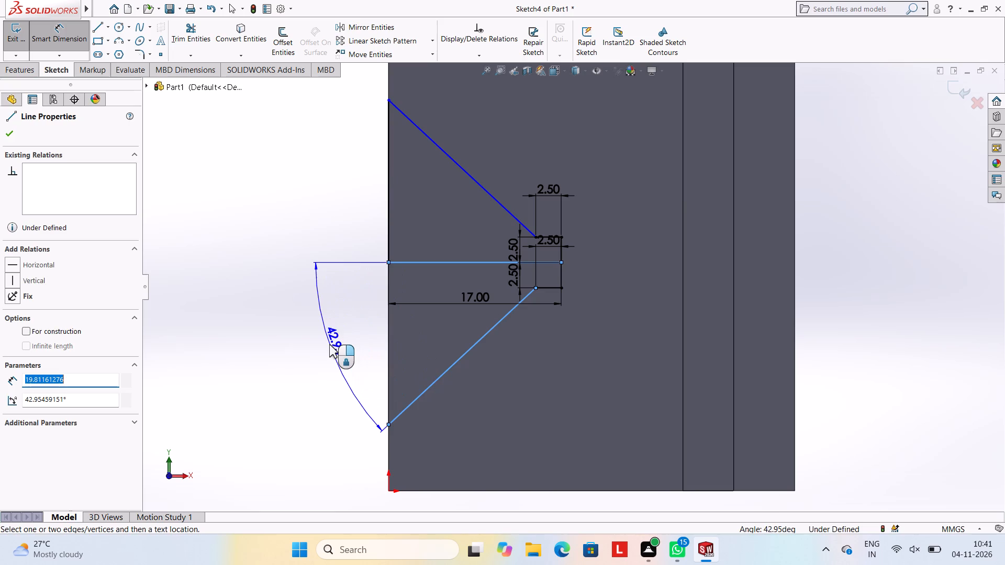
pyautogui.click(327, 344)
pyautogui.write('45')
pyautogui.press('Return')
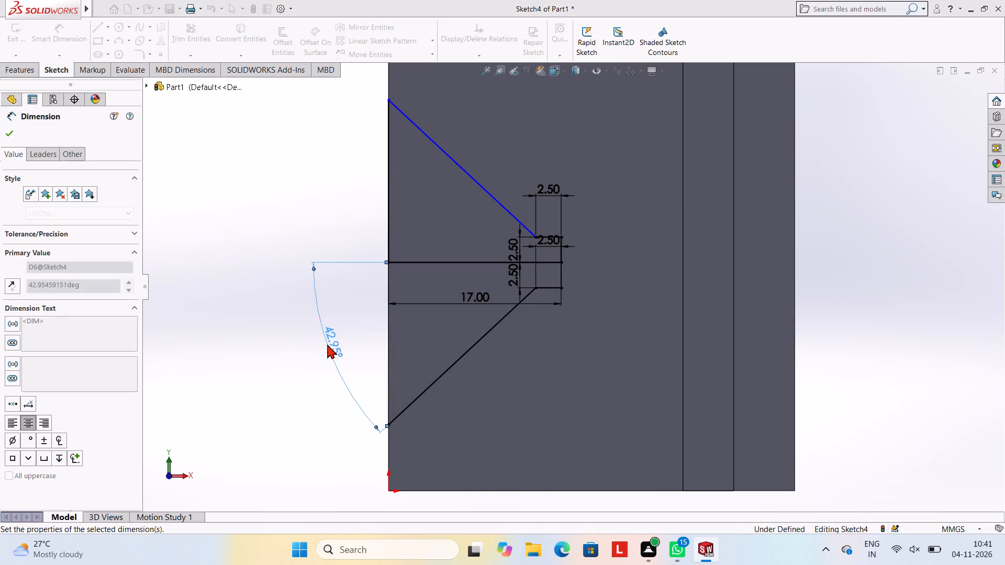
pyautogui.press('Escape')
pyautogui.press('Escape')
pyautogui.press('Escape')
pyautogui.press('Escape')
pyautogui.press('Escape')
pyautogui.press('Escape')
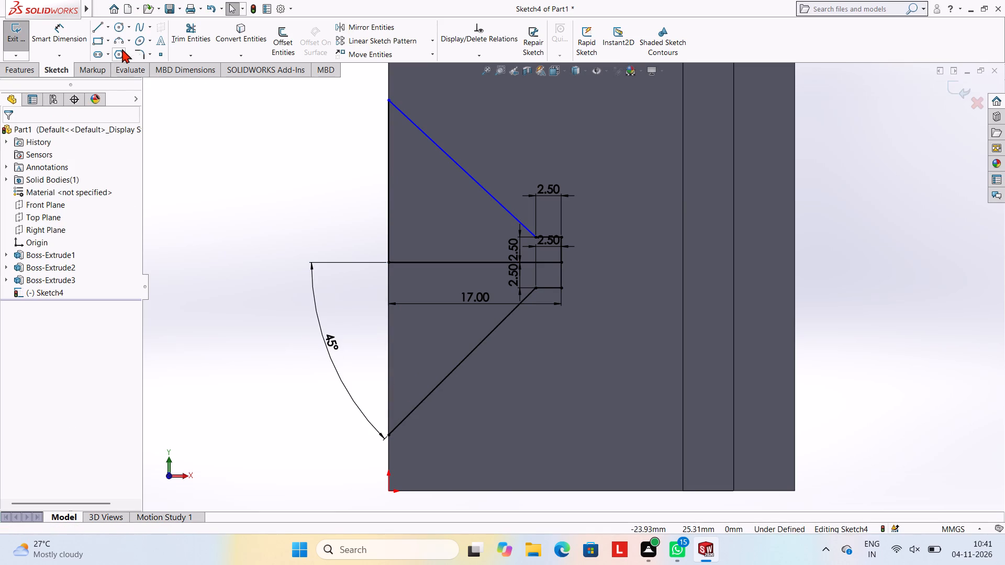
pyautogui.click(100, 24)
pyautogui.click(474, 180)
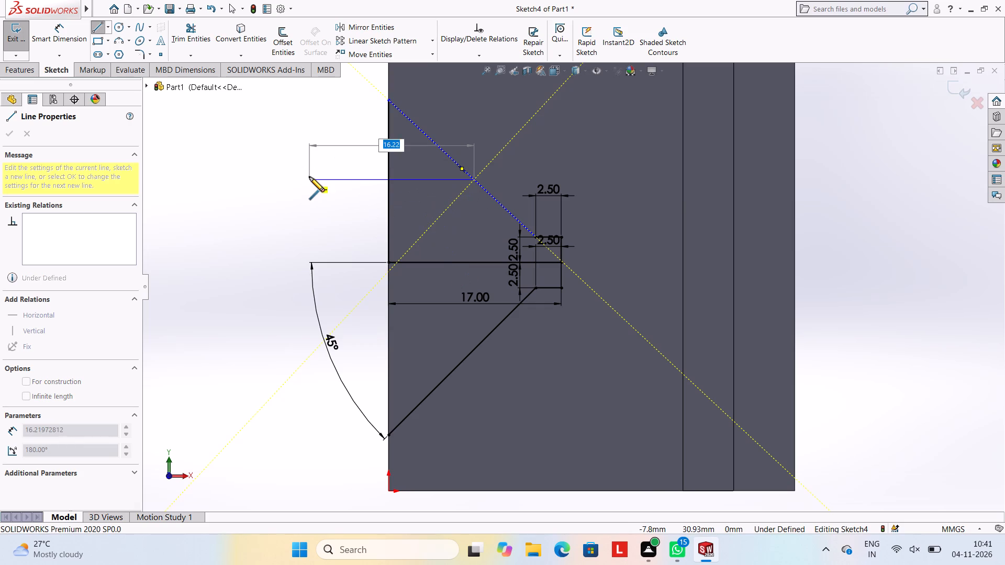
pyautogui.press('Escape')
# Dimension the angle between the upper diagonal line and the horizontal centre line as 45 degrees.
pyautogui.click(77, 45)
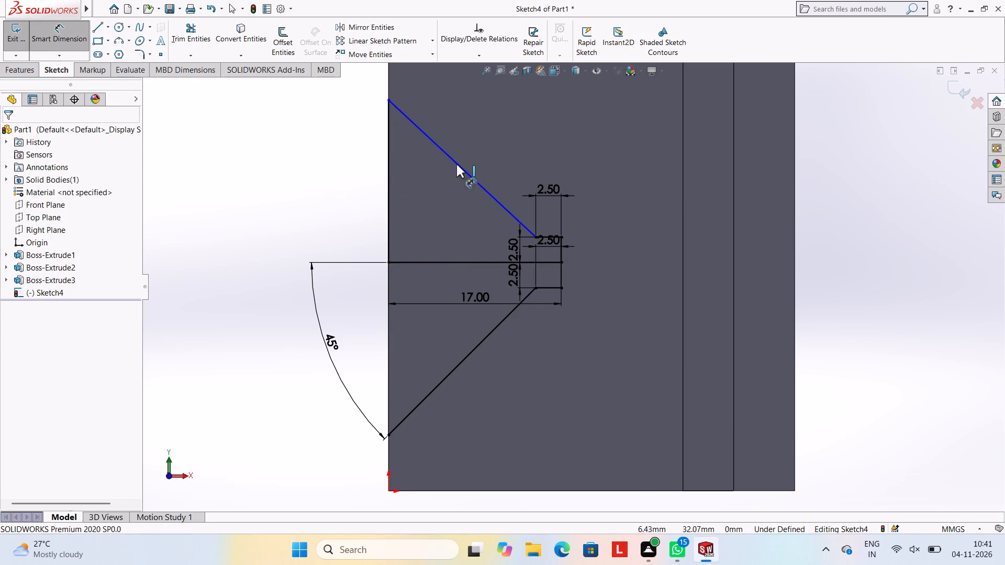
pyautogui.click(456, 164)
pyautogui.click(443, 262)
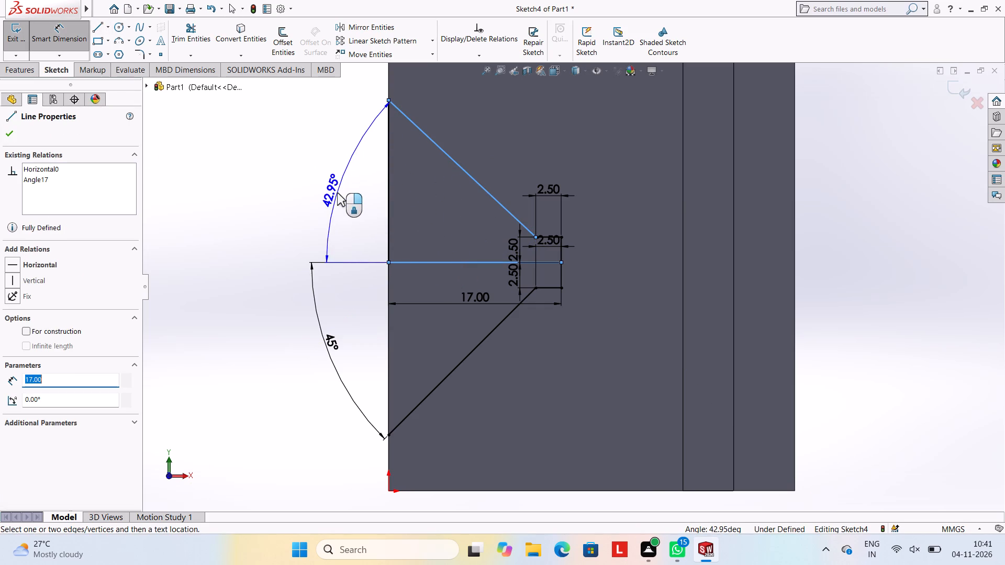
pyautogui.click(337, 193)
pyautogui.write('45')
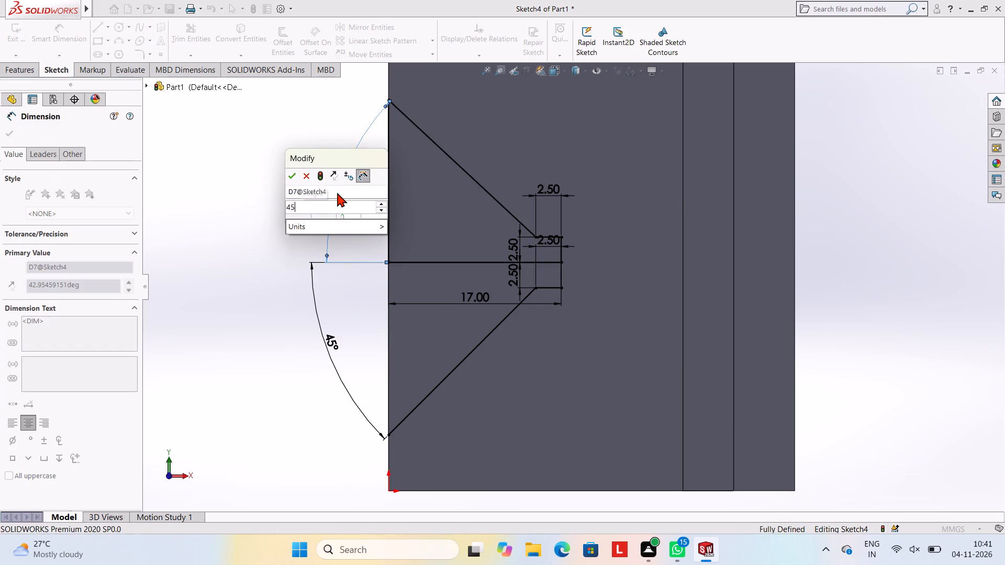
pyautogui.press('Return')
pyautogui.press('Escape')
pyautogui.press('Escape')
pyautogui.press('Escape')
pyautogui.press('Escape')
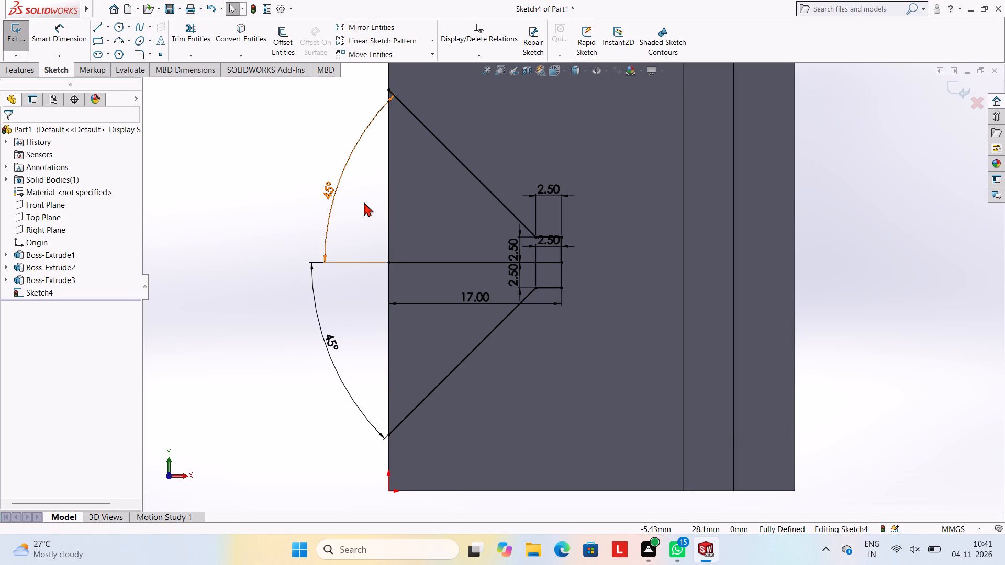
# Close the notch profile with a vertical 34 mm line along the plate's free edge, joining the outer ends of both diagonals.
pyautogui.scroll(-1, 438, 178)
pyautogui.scroll(3, 438, 163)
pyautogui.scroll(-4, 438, 163)
pyautogui.scroll(3, 599, 303)
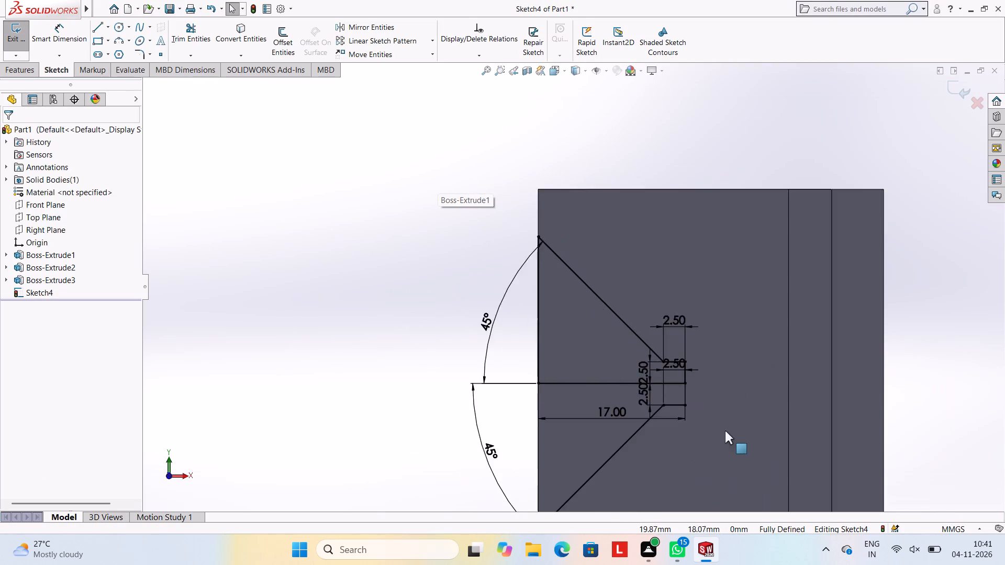
pyautogui.scroll(2, 725, 431)
pyautogui.scroll(-2, 723, 426)
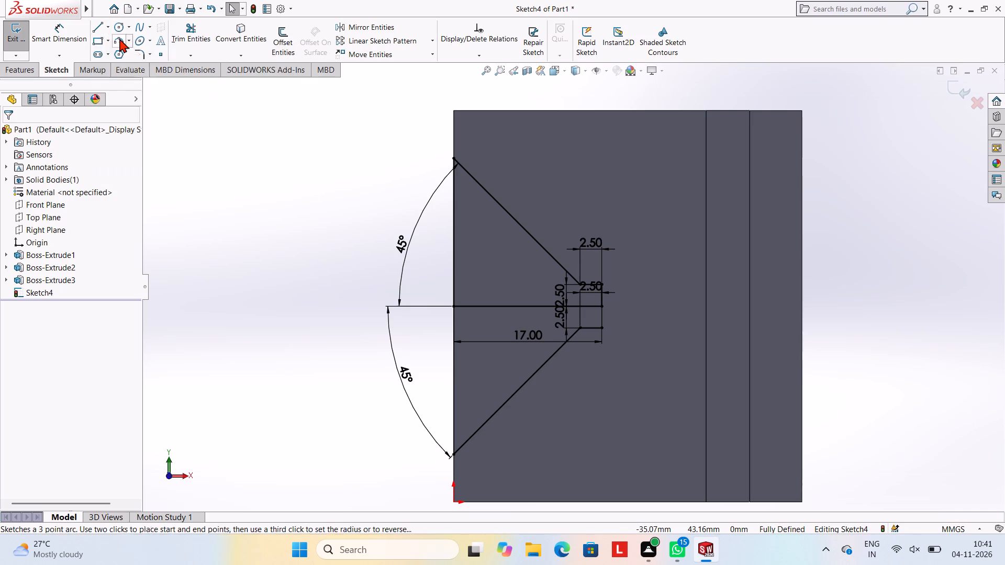
pyautogui.click(100, 28)
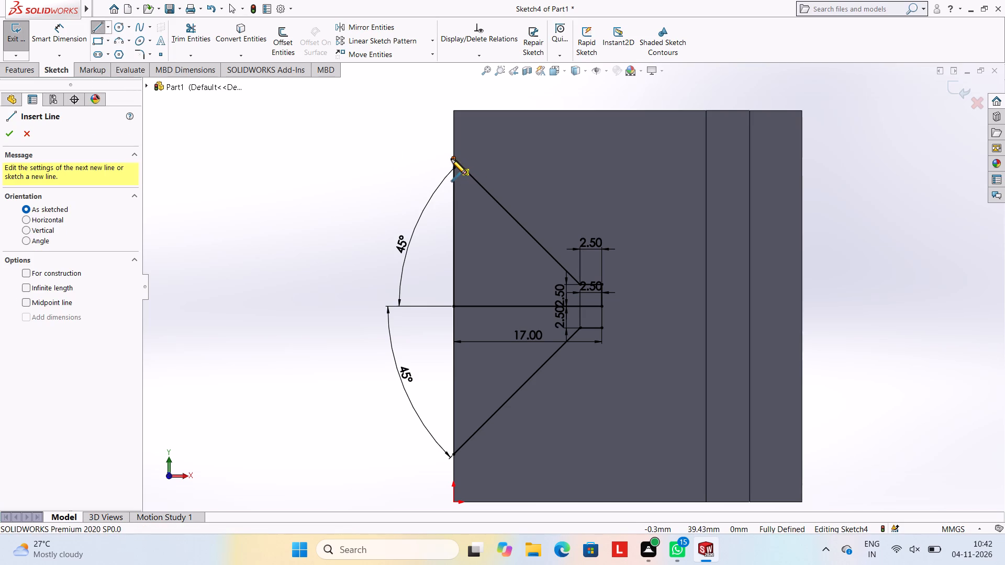
pyautogui.click(453, 157)
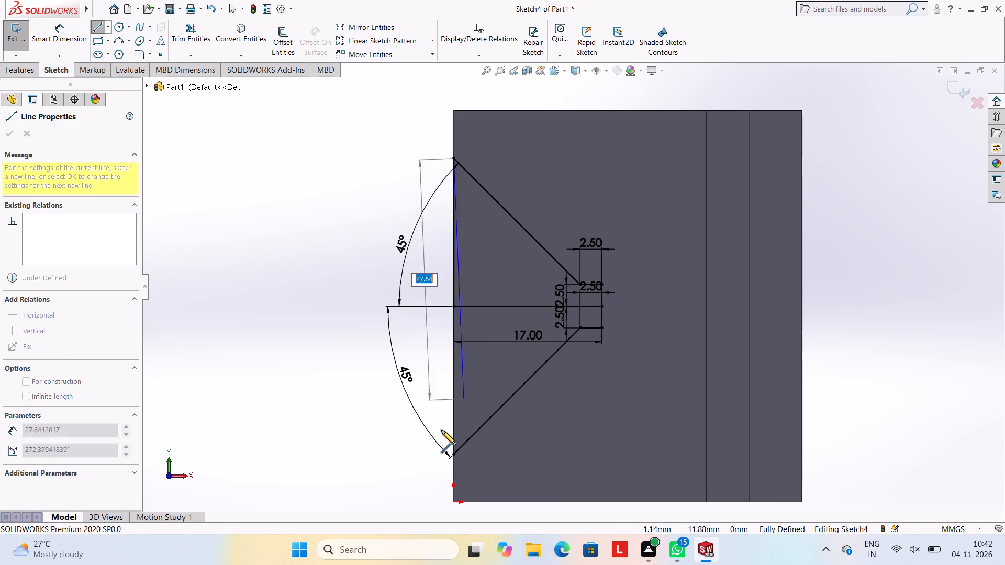
pyautogui.click(454, 456)
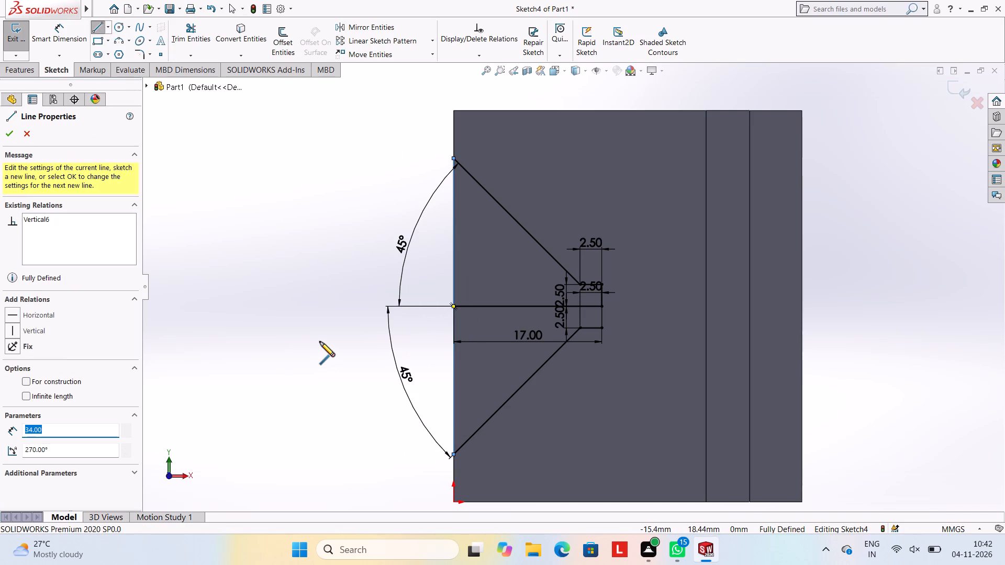
pyautogui.press('Escape')
pyautogui.press('Escape')
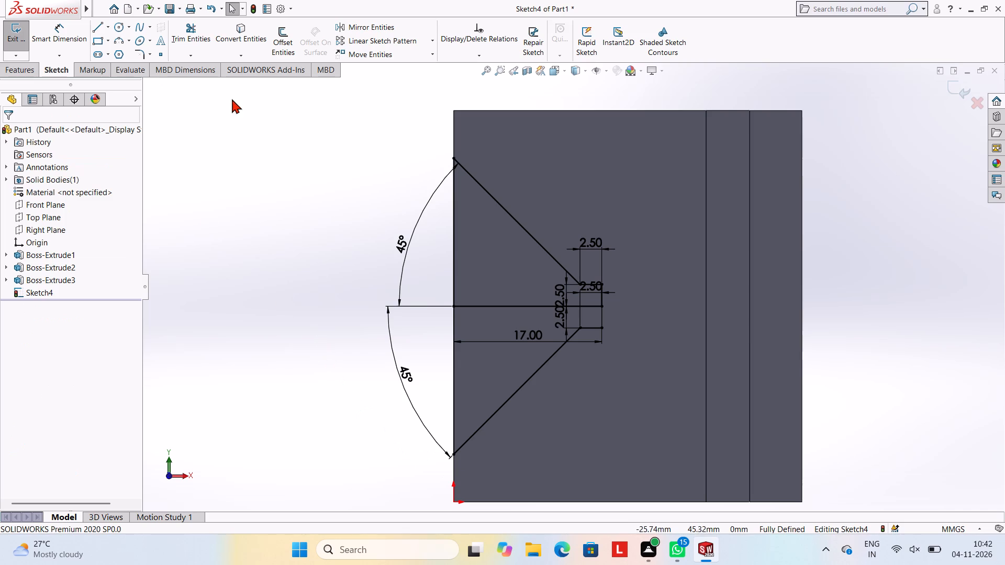
# Cut-extrude both the upper and lower notch regions with a blind depth of 45 mm.
pyautogui.click(33, 67)
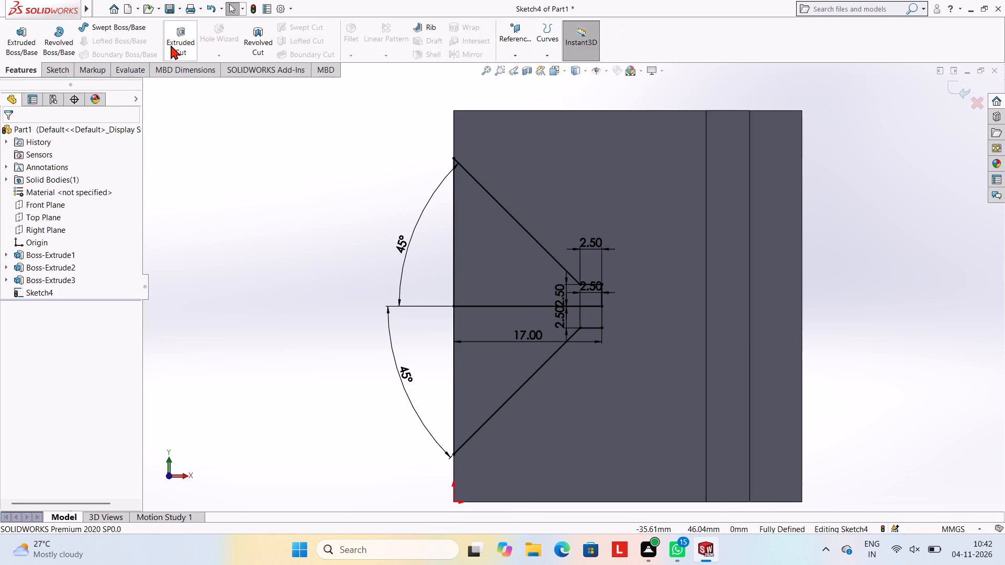
pyautogui.click(172, 43)
pyautogui.click(475, 250)
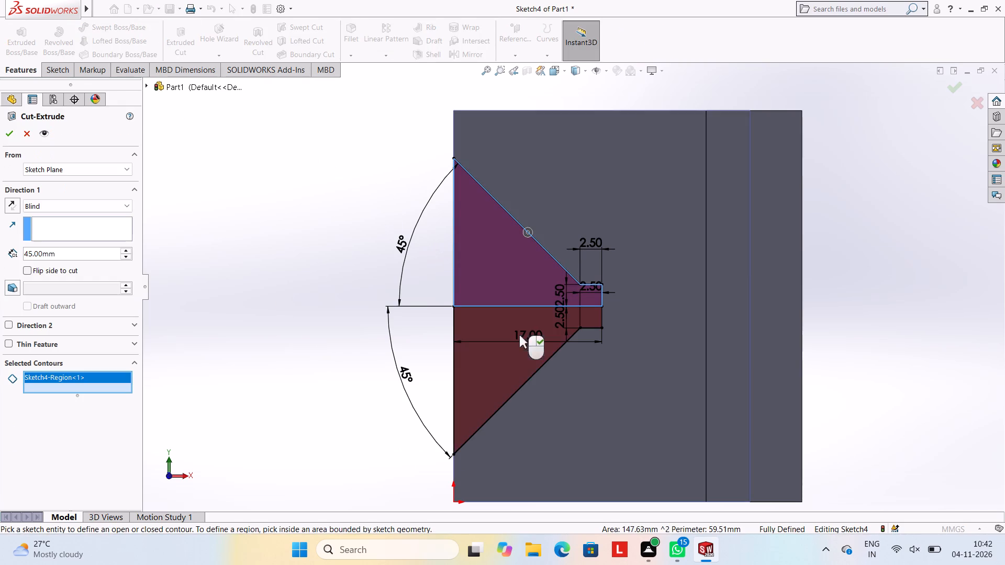
pyautogui.click(516, 357)
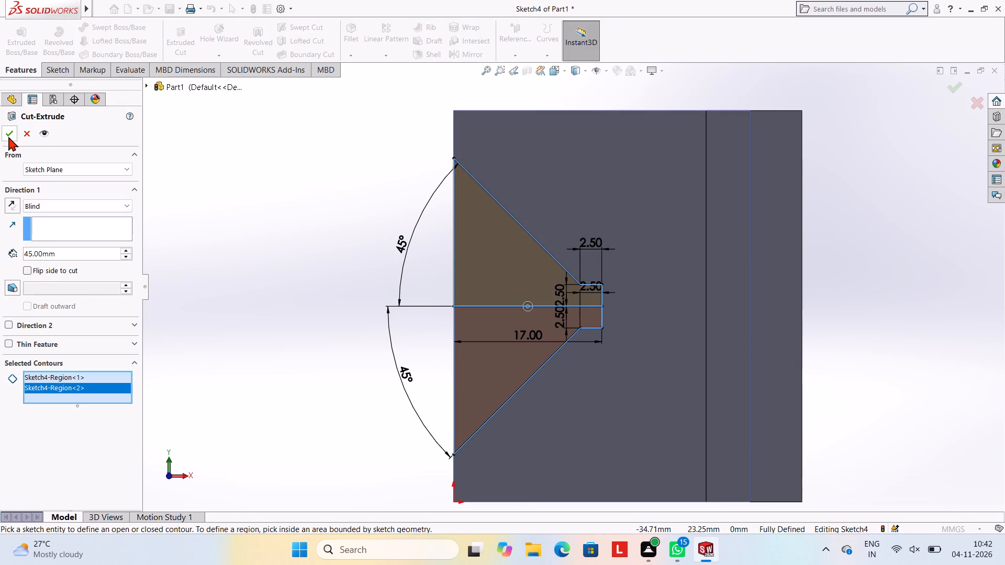
pyautogui.click(8, 137)
pyautogui.click(211, 191)
# Start a new sketch on the raised pad's large flat face and orient the view normal to it.
pyautogui.scroll(2, 354, 272)
pyautogui.moveTo(406, 285); pyautogui.dragTo(448, 209, button='middle')
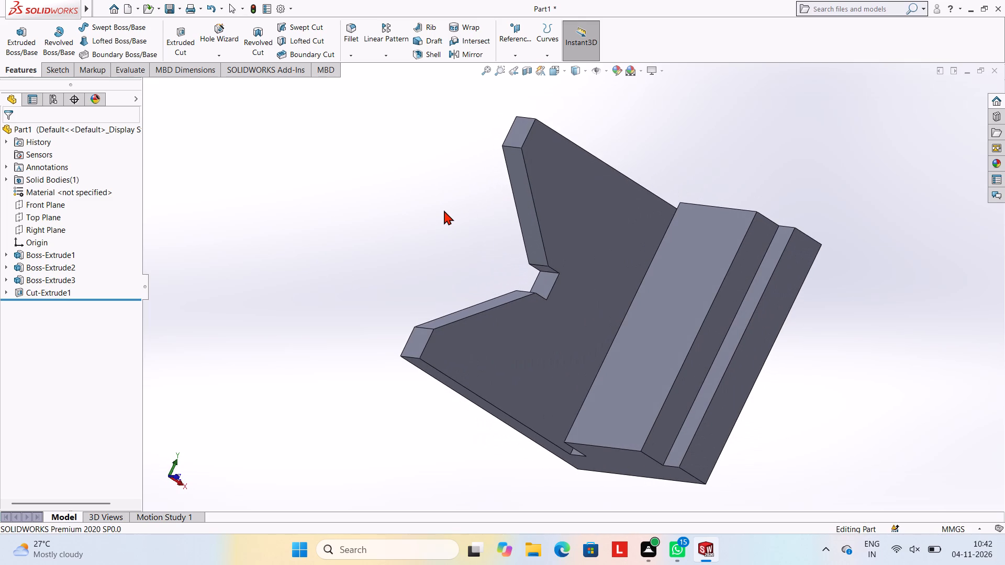
pyautogui.moveTo(535, 275); pyautogui.dragTo(539, 293, button='middle')
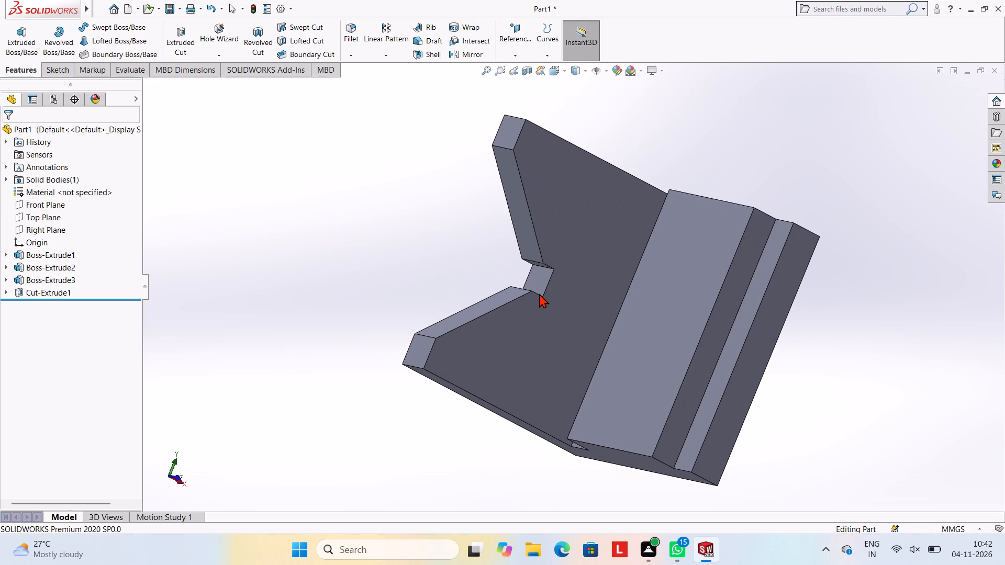
pyautogui.moveTo(548, 293); pyautogui.dragTo(599, 297, button='middle')
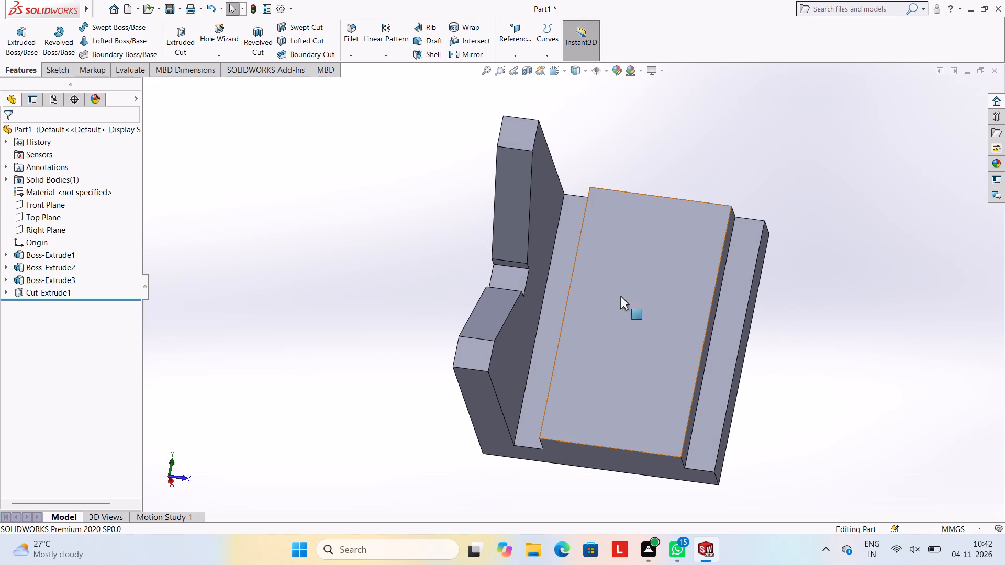
pyautogui.click(652, 283)
pyautogui.click(701, 255)
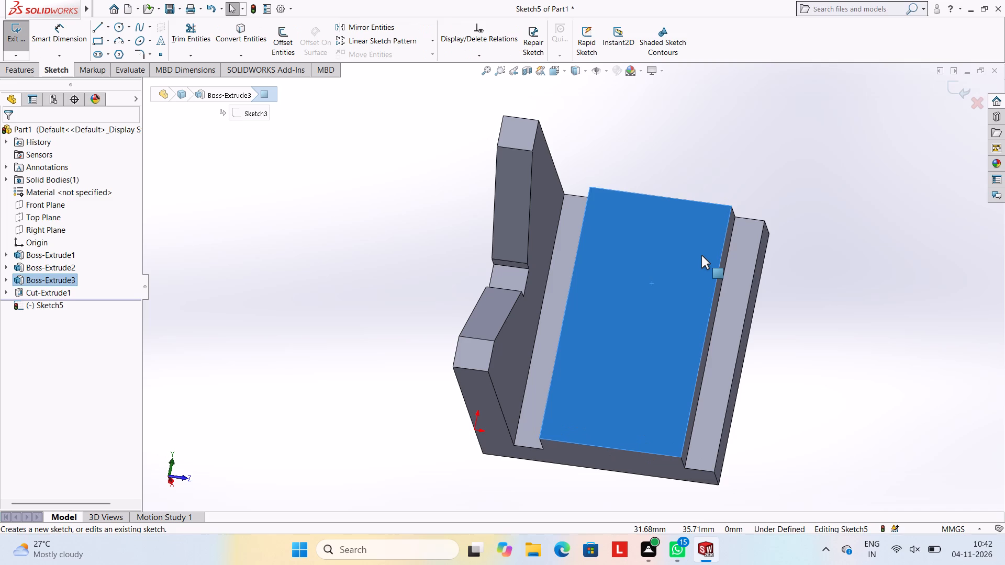
pyautogui.hotkey('ctrl', '8')
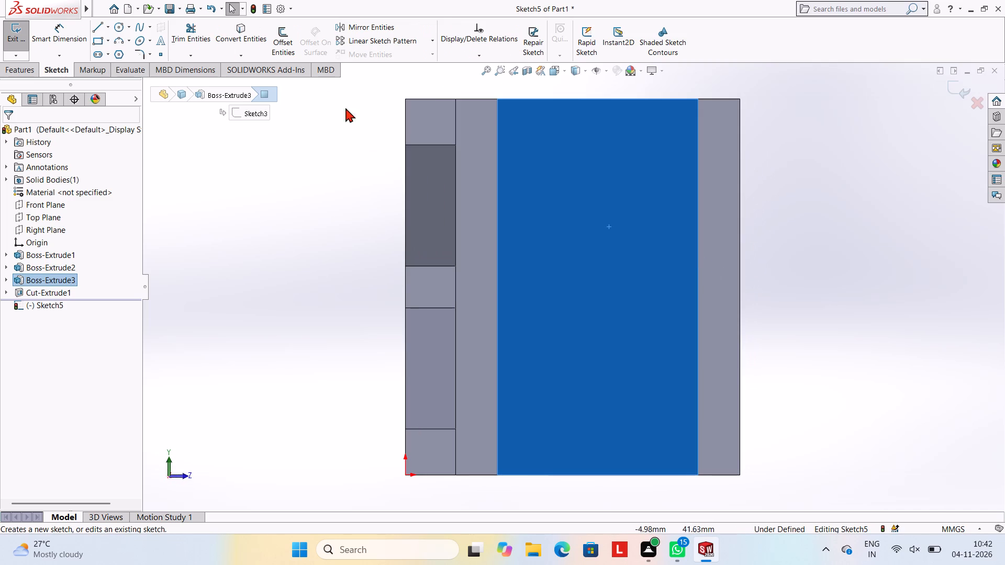
# Sketch two vertically aligned circles of 6 mm radius on the pad face, one near each end.
pyautogui.click(121, 27)
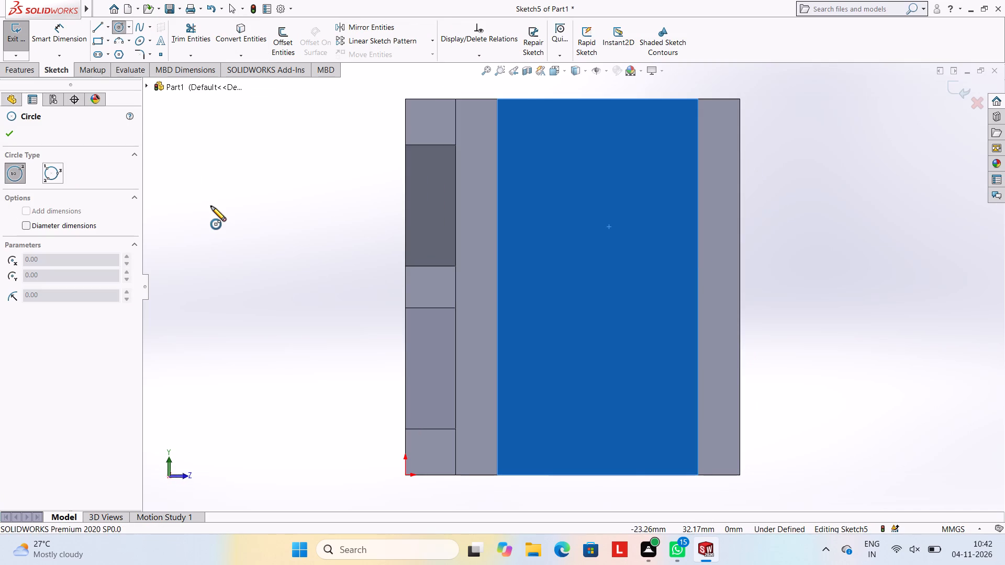
pyautogui.click(590, 170)
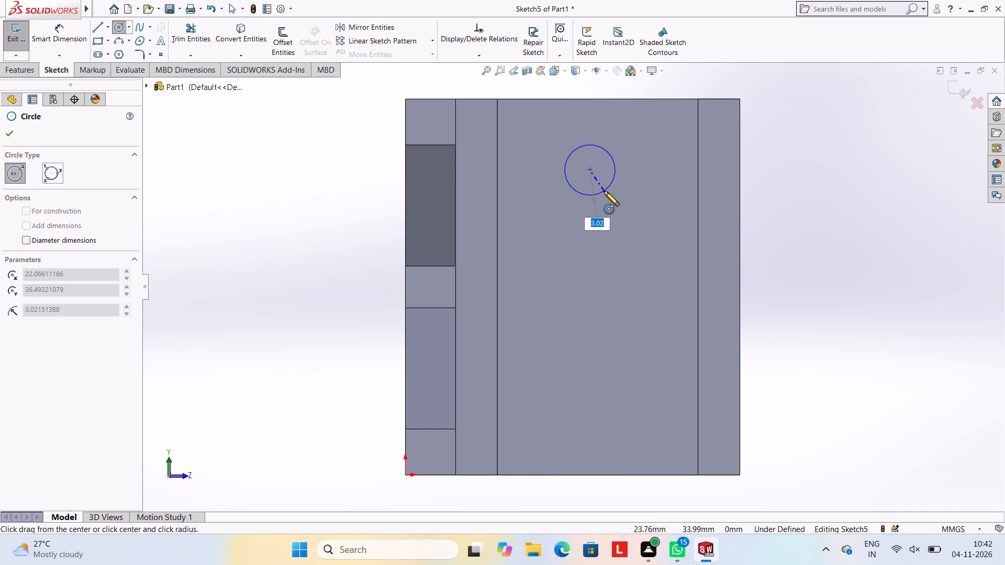
pyautogui.press('6')
pyautogui.press('Return')
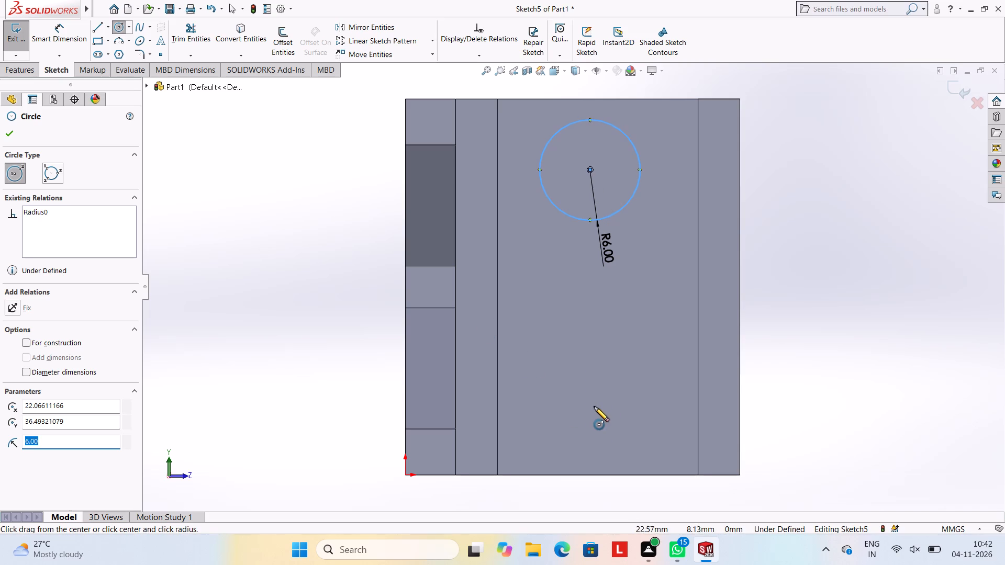
pyautogui.click(588, 389)
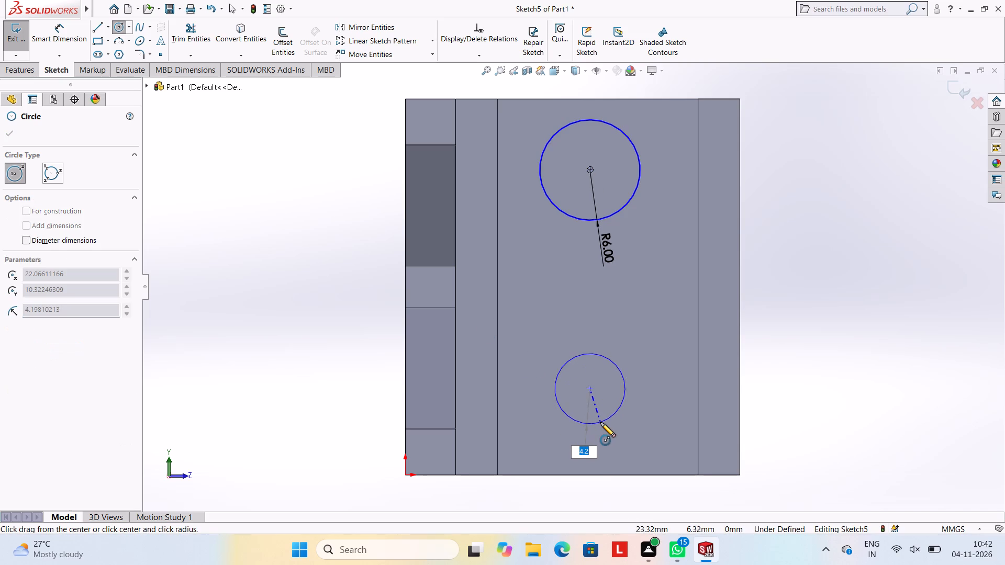
pyautogui.press('6')
pyautogui.press('Return')
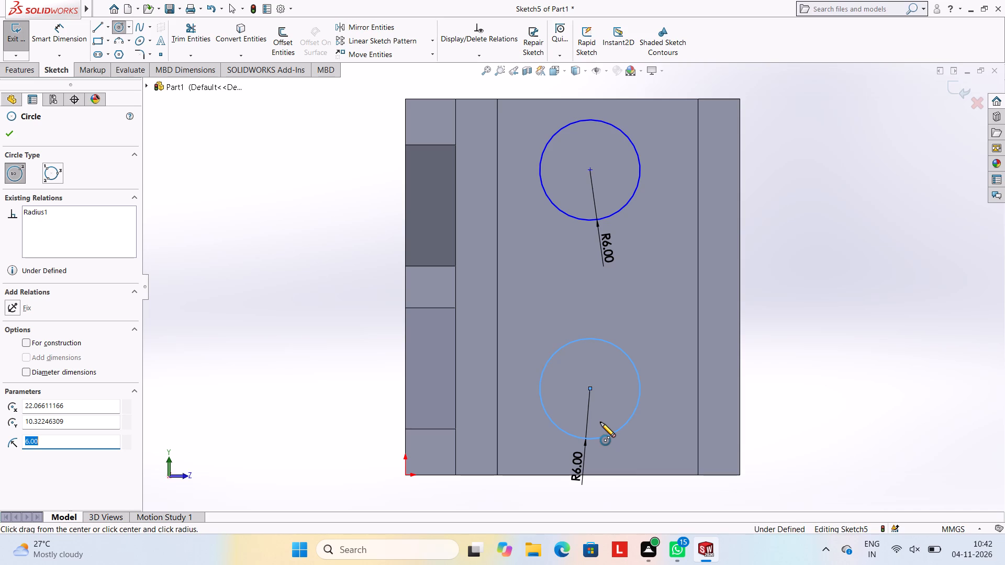
pyautogui.press('Escape')
pyautogui.press('Escape')
pyautogui.press('Escape')
pyautogui.press('Escape')
pyautogui.press('Escape')
pyautogui.press('Escape')
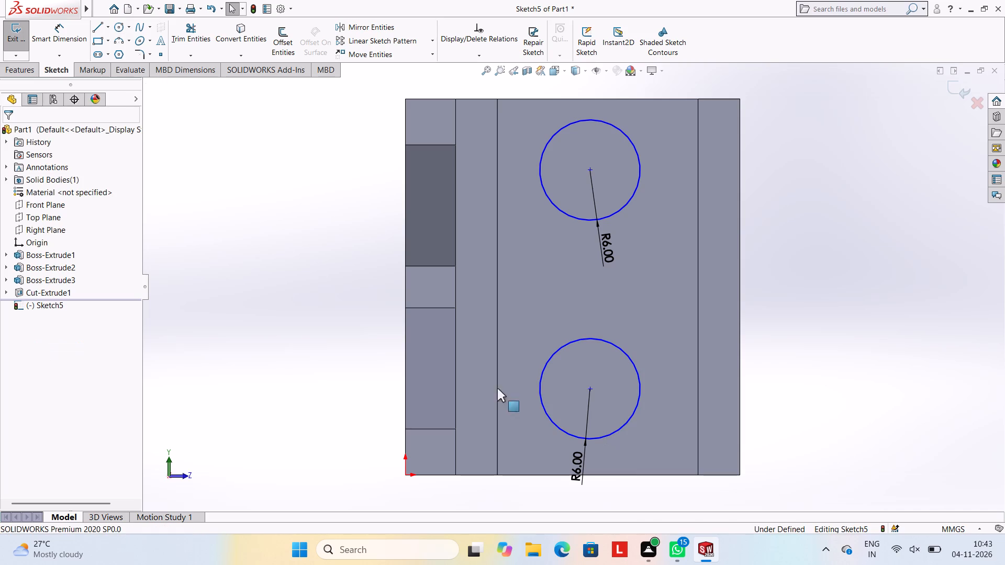
# Dimension the upper circle's centre 12 mm from the pad's long edge farthest from the notched plate.
pyautogui.click(65, 13)
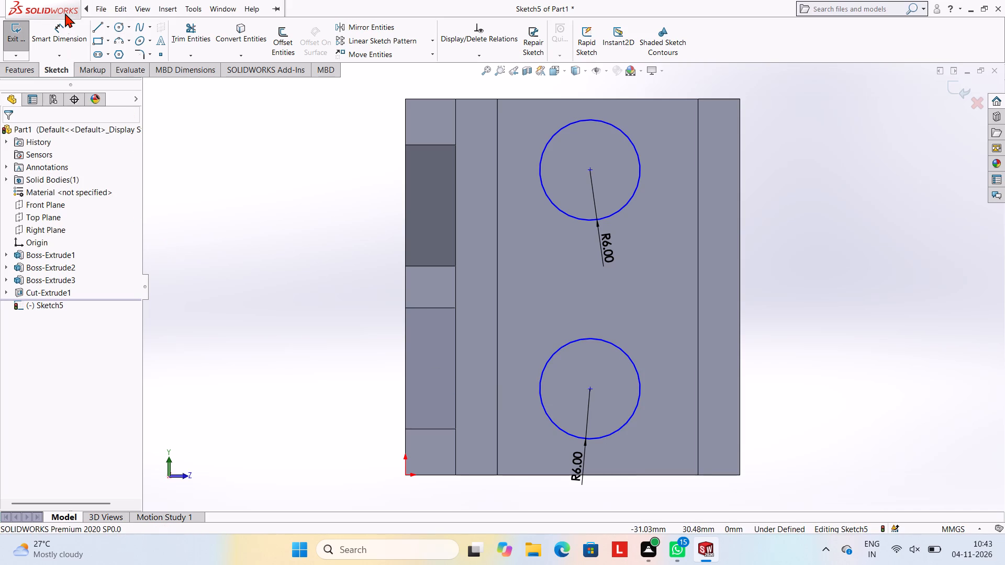
pyautogui.click(63, 31)
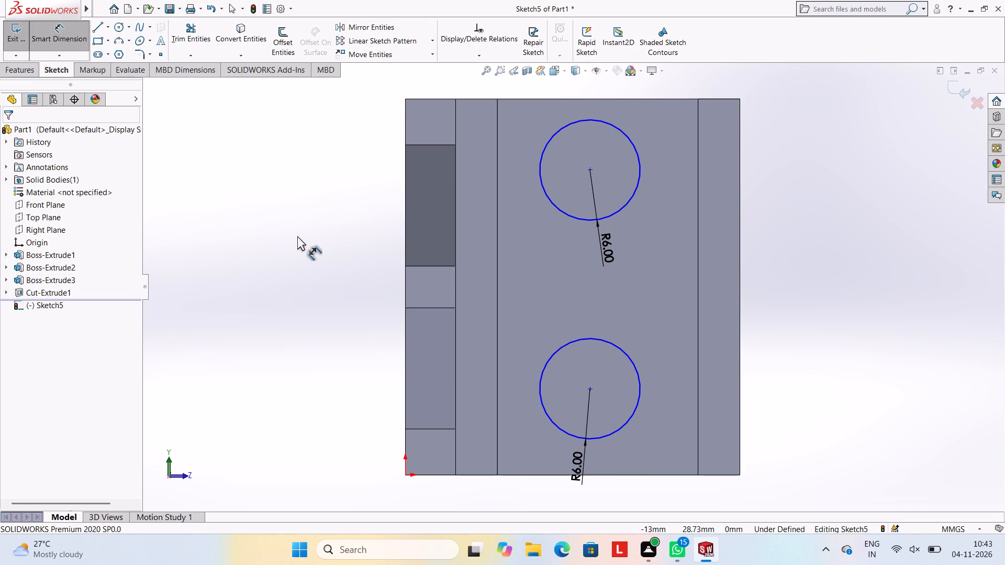
pyautogui.click(590, 169)
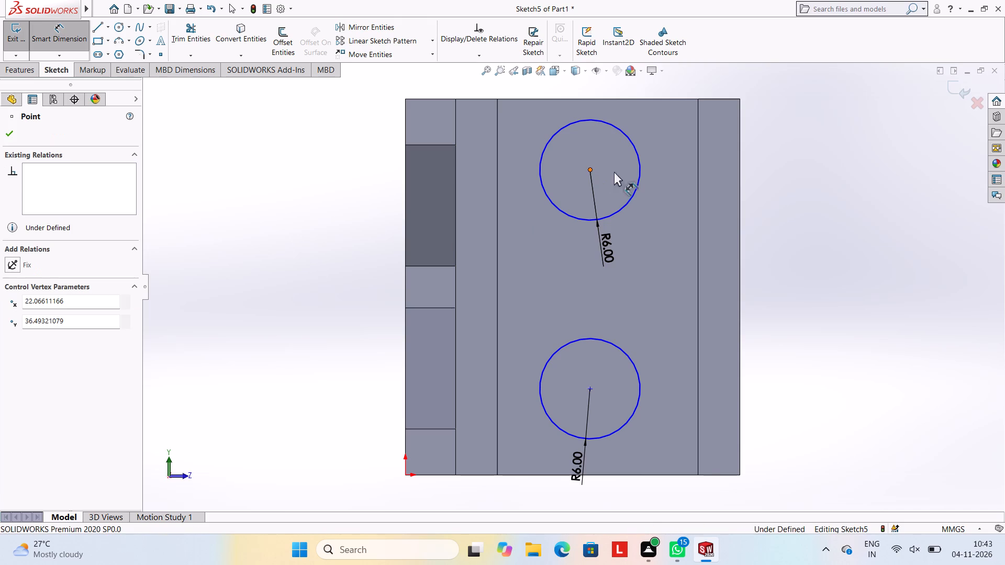
pyautogui.click(699, 172)
pyautogui.click(644, 278)
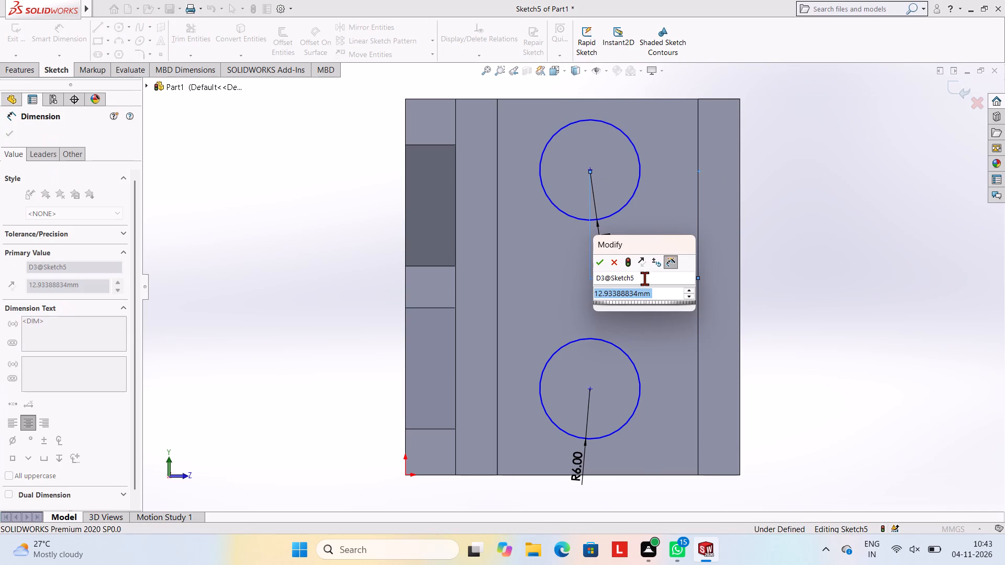
pyautogui.write('12')
pyautogui.press('Return')
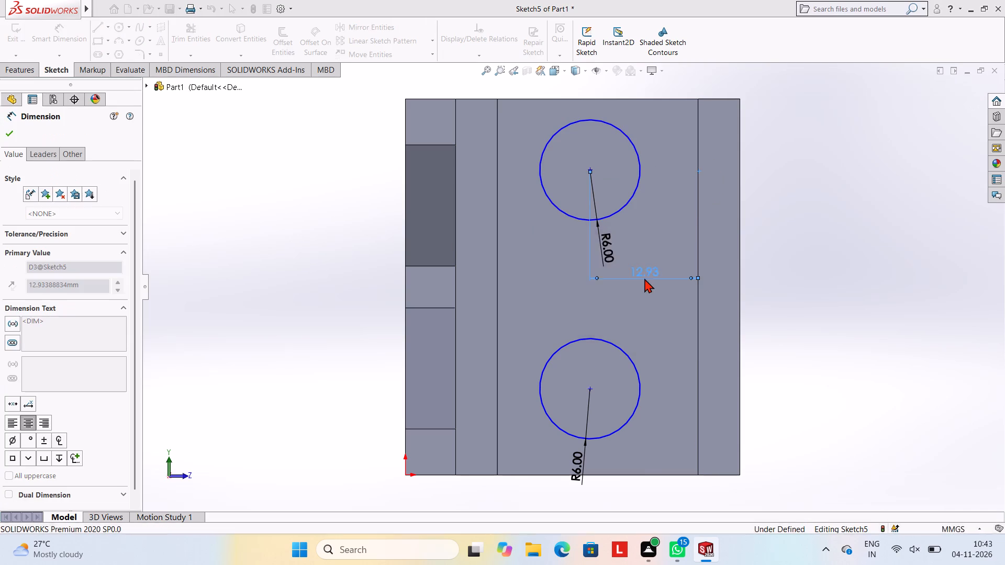
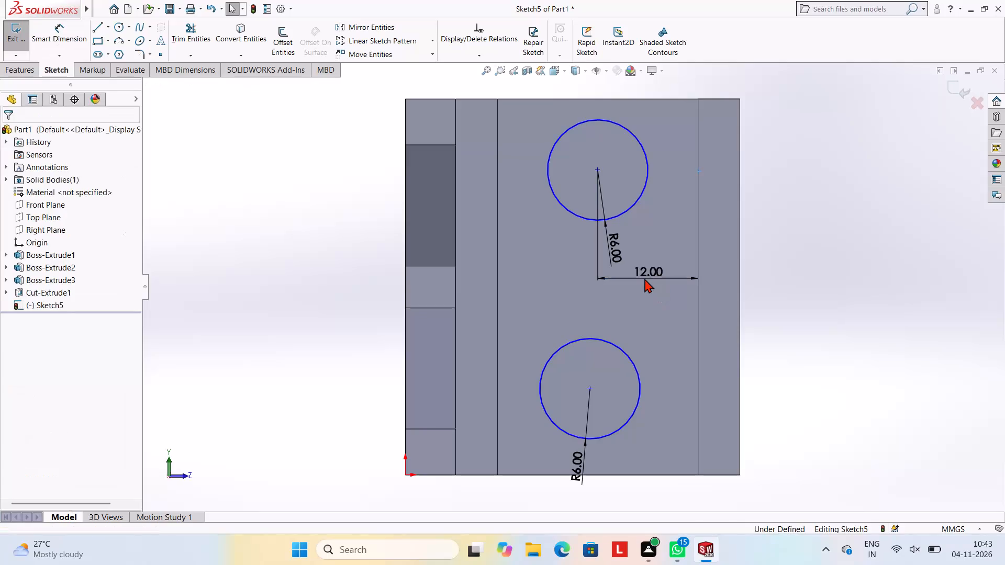
# Dimension the lower circle's centre 12 mm from the pad's long edge farthest from the notched plate.
pyautogui.moveTo(57, 39); pyautogui.dragTo(62, 47)
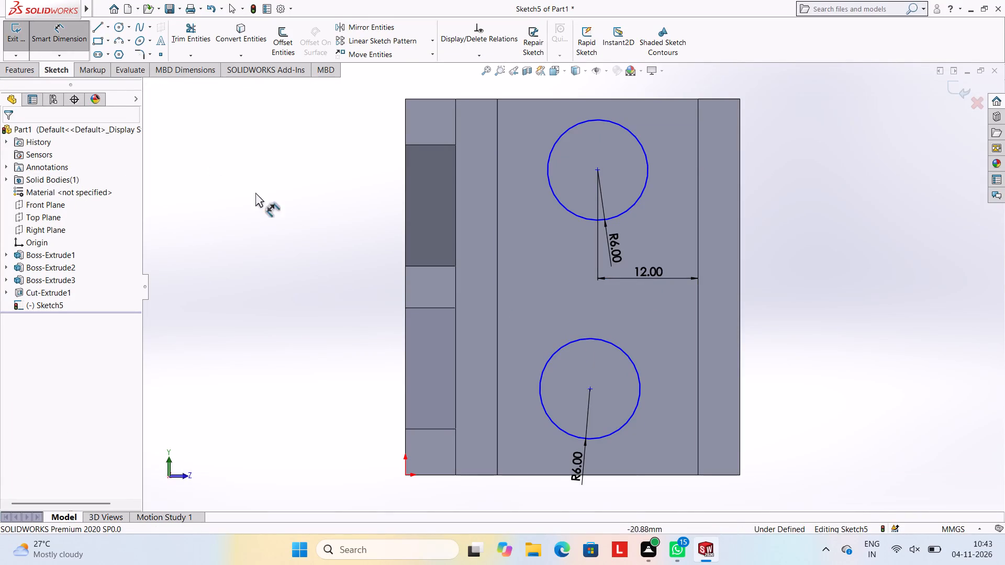
pyautogui.click(589, 389)
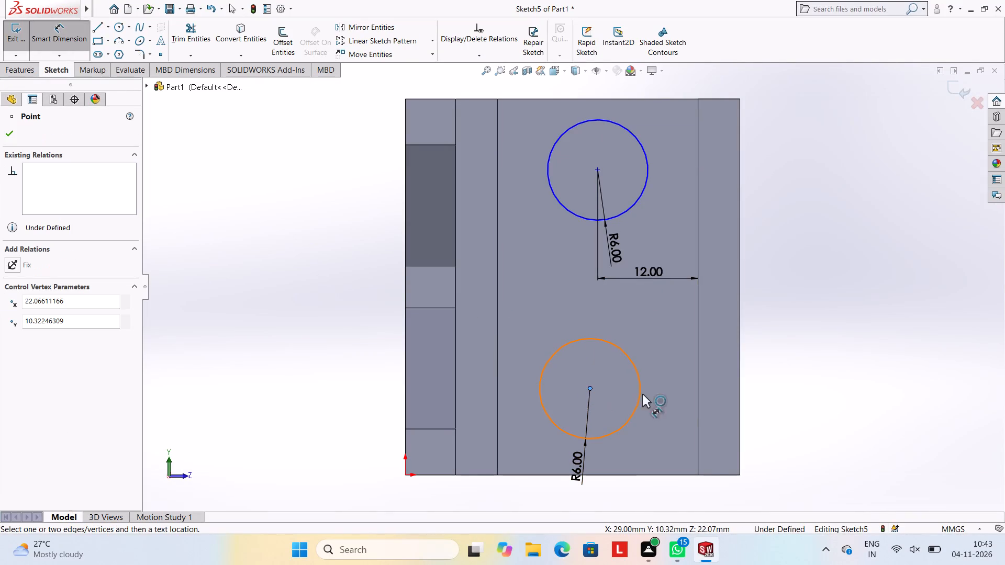
pyautogui.click(697, 397)
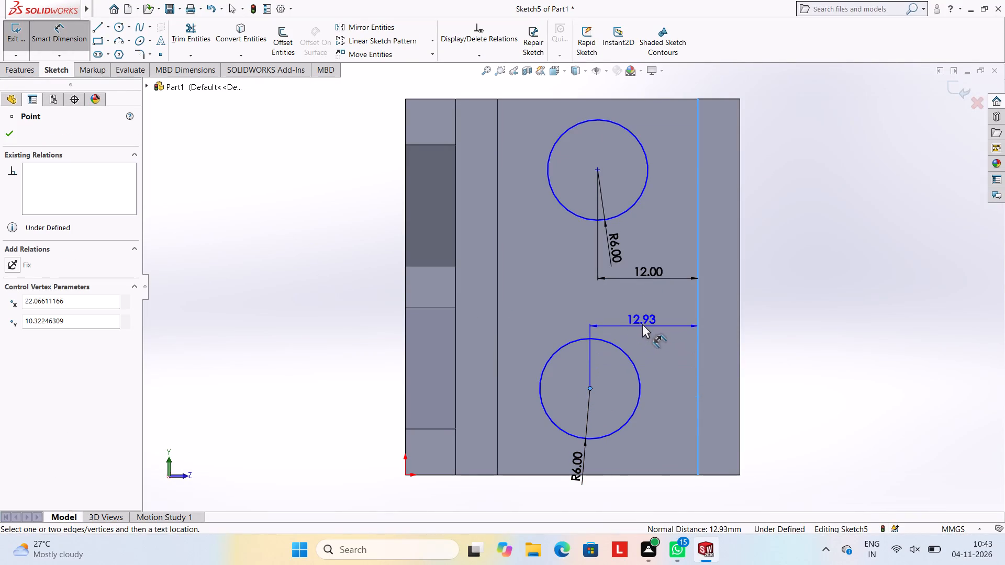
pyautogui.click(642, 324)
pyautogui.write('12')
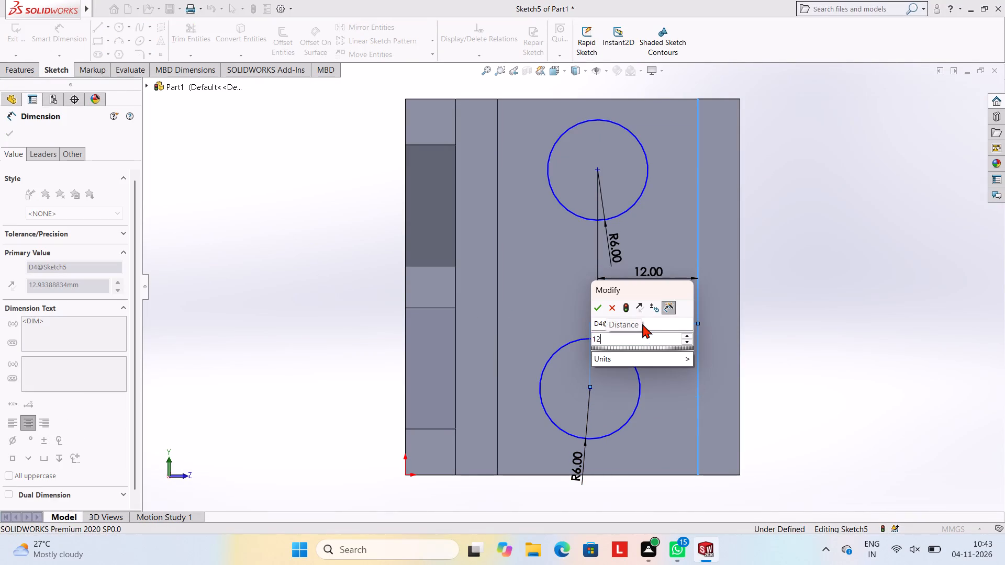
pyautogui.press('Return')
pyautogui.press('Escape')
pyautogui.press('Escape')
pyautogui.press('Escape')
pyautogui.press('Escape')
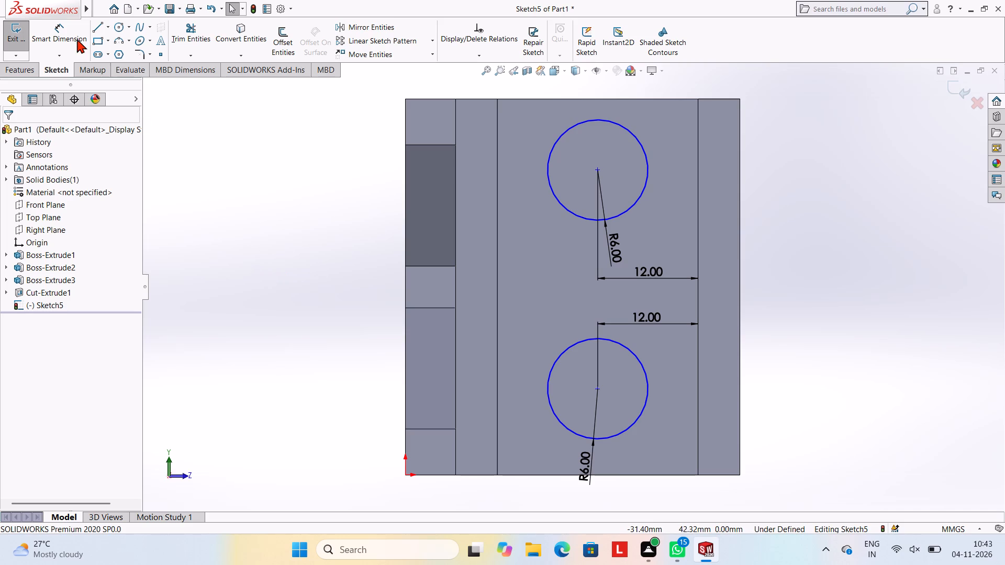
# Dimension the lower circle's centre 12.5 mm vertically from the pad's bottom edge.
pyautogui.click(54, 42)
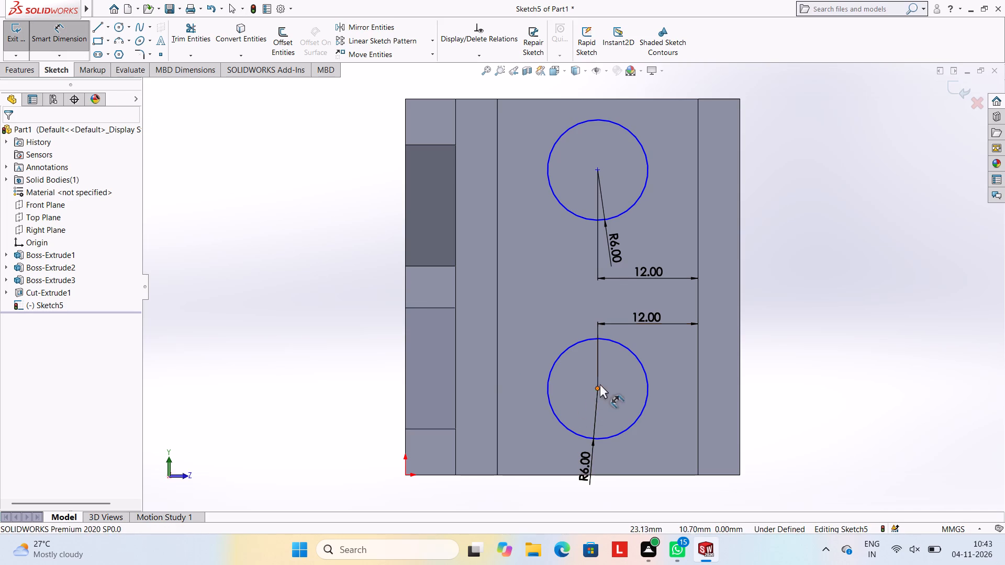
pyautogui.click(596, 390)
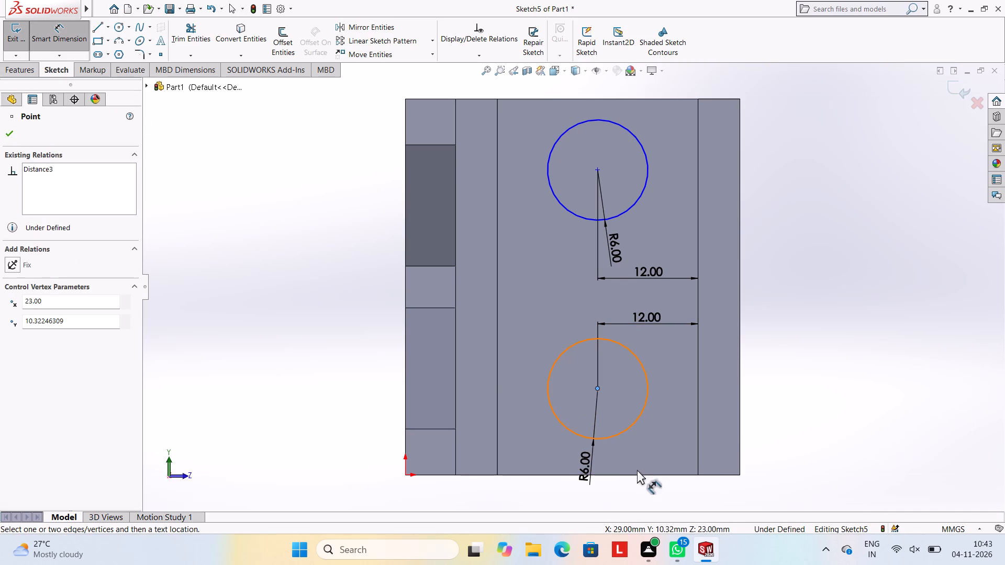
pyautogui.click(634, 474)
pyautogui.click(788, 422)
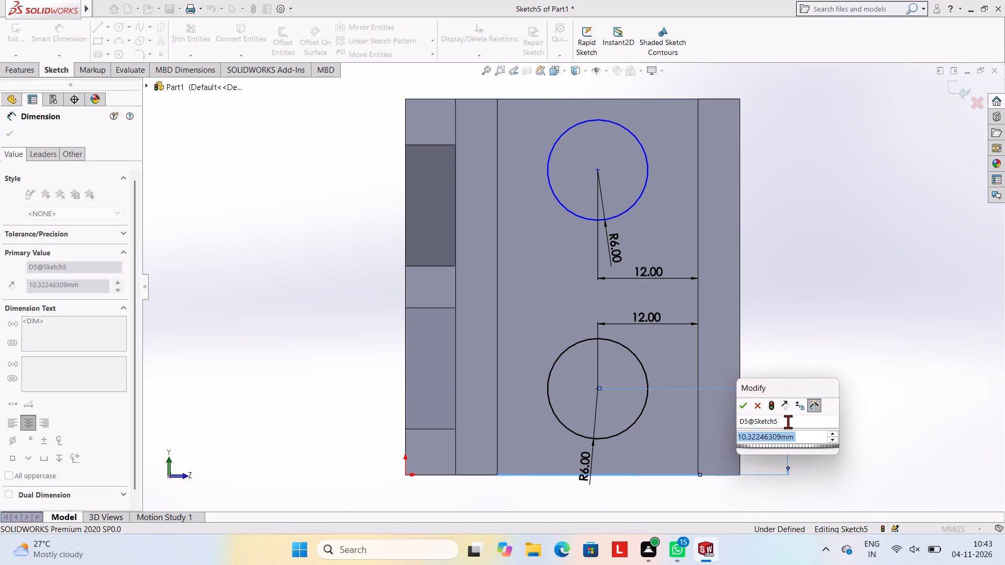
pyautogui.write('12.5')
pyautogui.press('Return')
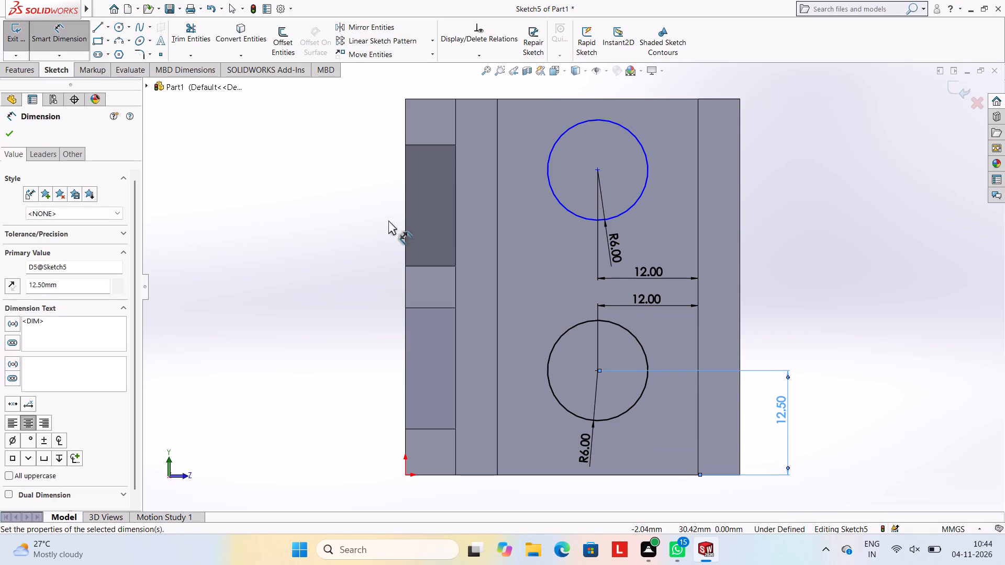
# Dimension the upper circle's centre 12.5 mm vertically from the pad's top edge.
pyautogui.click(612, 100)
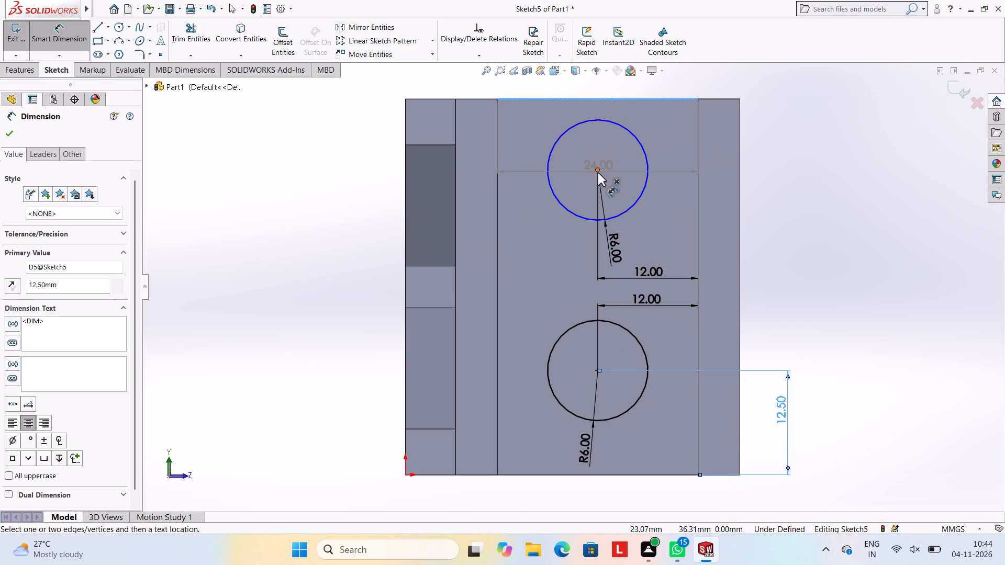
pyautogui.click(597, 172)
pyautogui.click(822, 147)
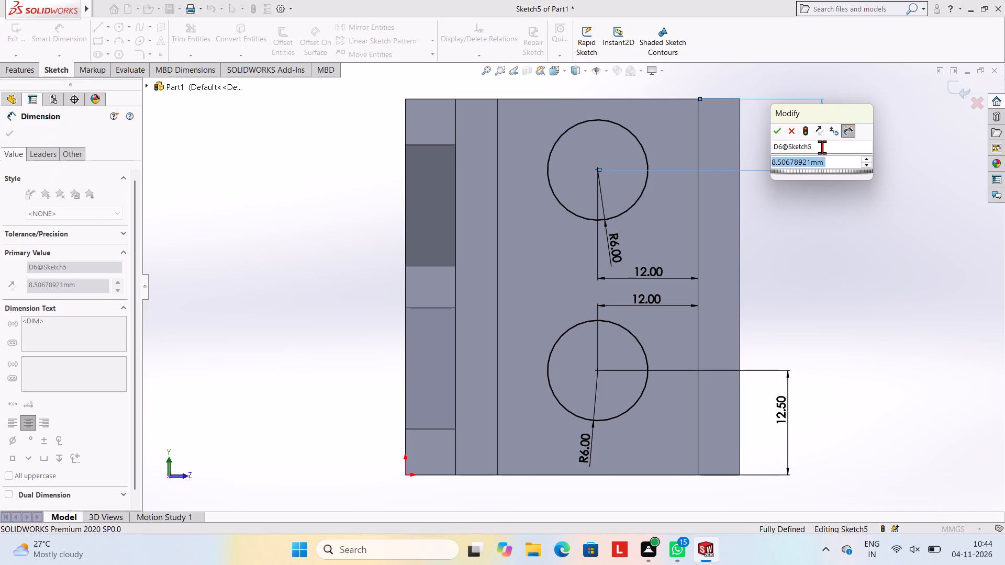
pyautogui.write('12.5')
pyautogui.press('Return')
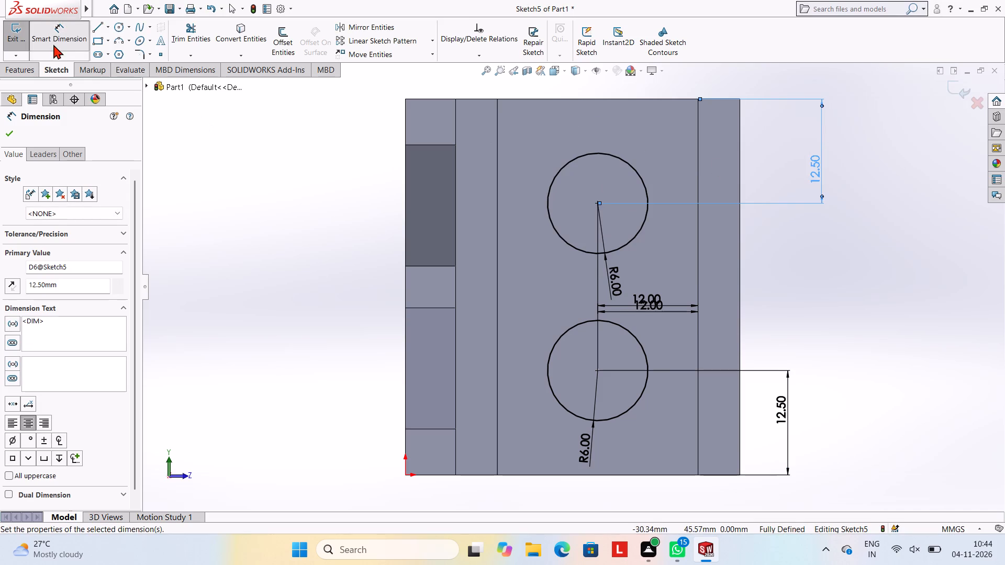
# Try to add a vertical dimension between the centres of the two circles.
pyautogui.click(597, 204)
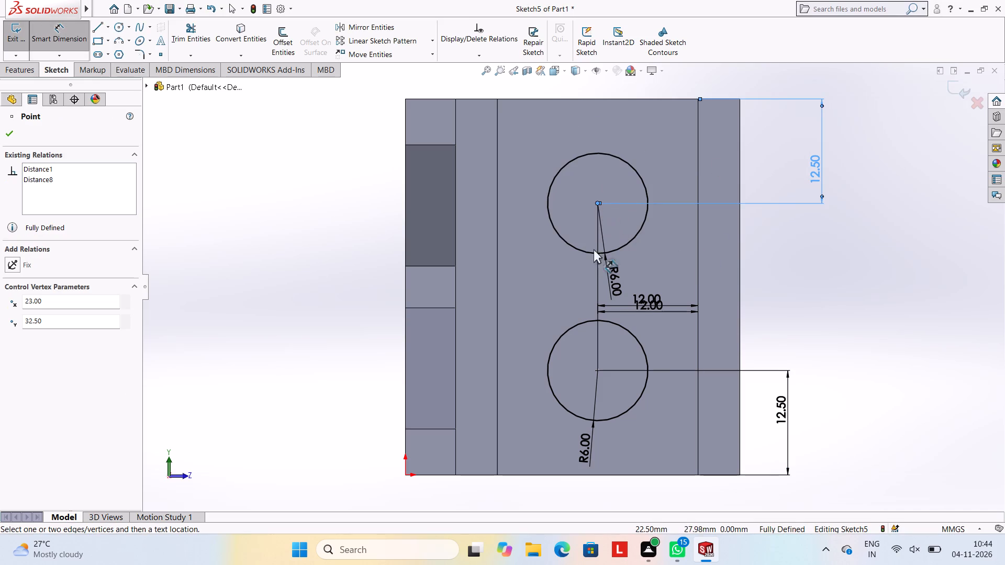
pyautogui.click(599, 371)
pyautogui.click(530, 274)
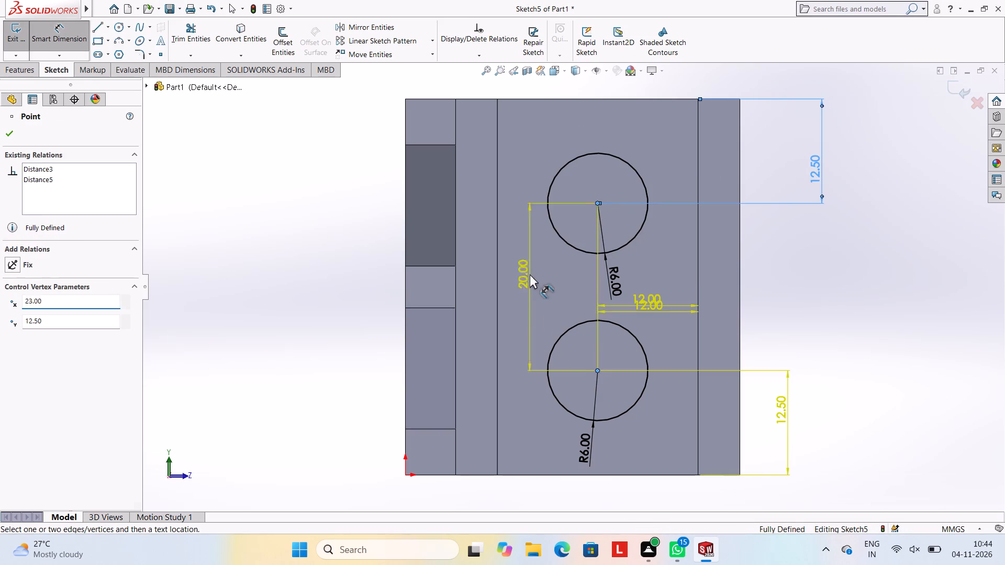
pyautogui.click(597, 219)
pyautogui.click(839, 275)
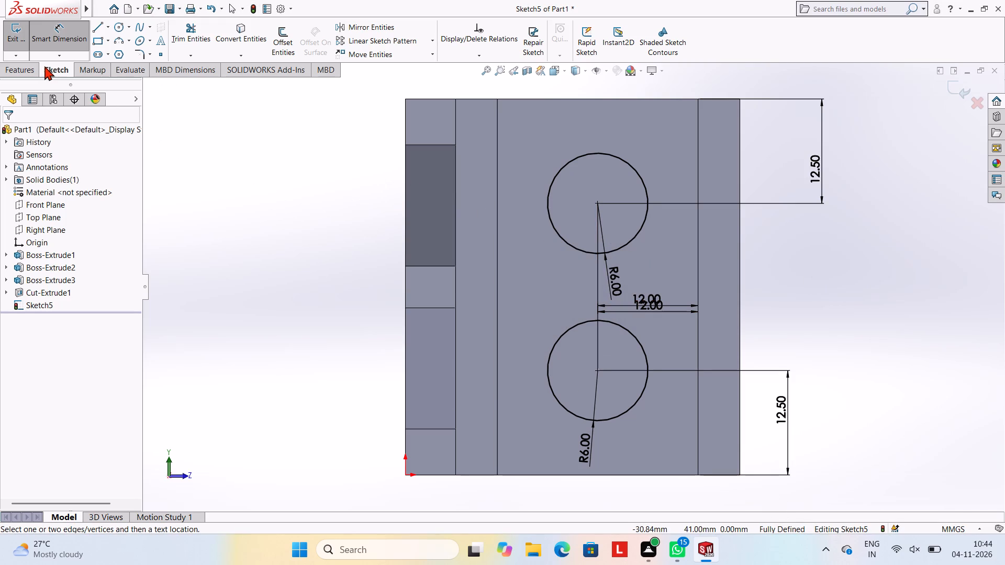
# Cut-extrude the two circles through the pad and plate with a blind depth of 45 mm.
pyautogui.click(31, 69)
pyautogui.click(174, 40)
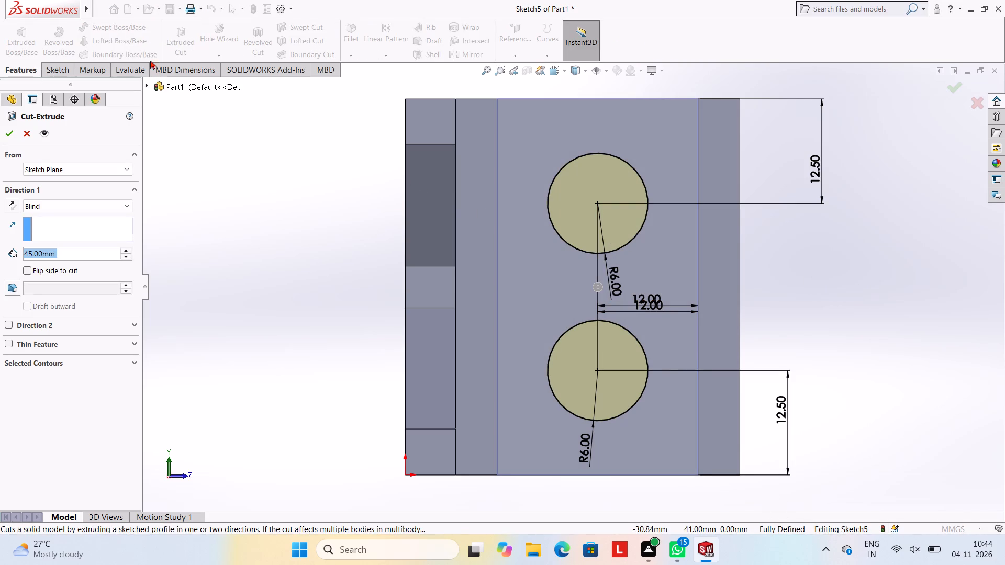
pyautogui.click(9, 132)
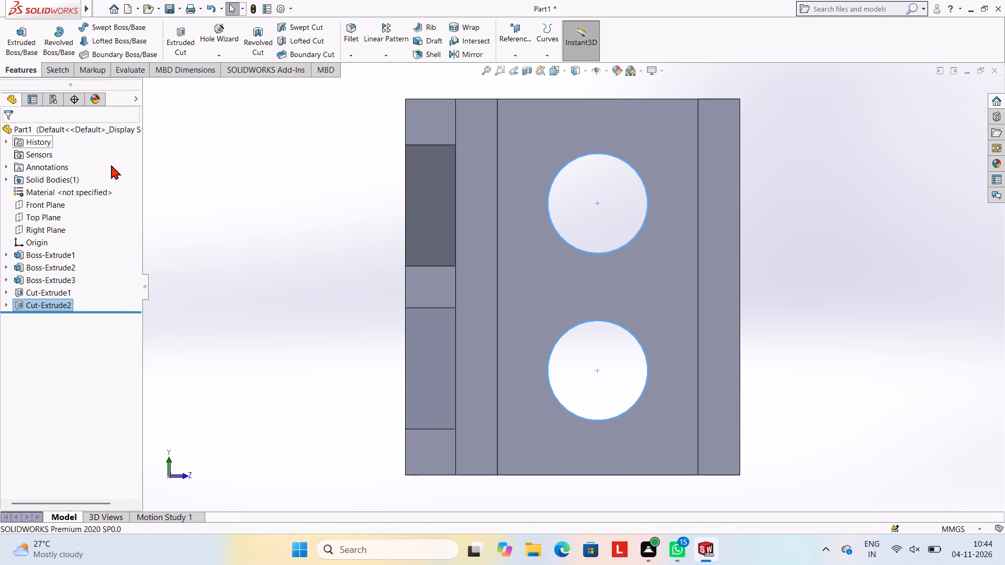
# Examine the bracket from several angles, checking the two holes, the raised pad and the V-shaped notch.
pyautogui.click(190, 161)
pyautogui.moveTo(340, 172); pyautogui.dragTo(330, 169, button='middle')
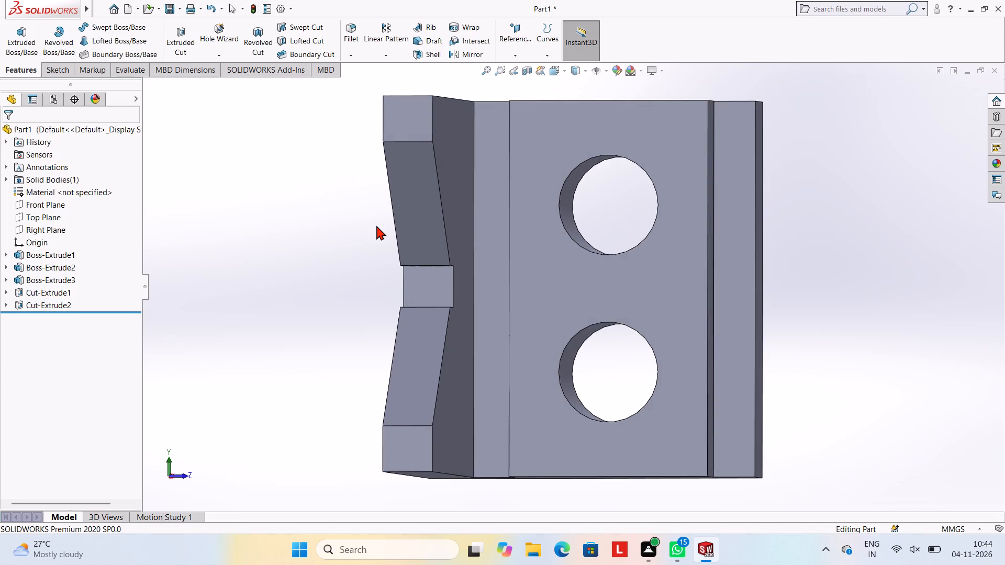
pyautogui.scroll(2, 376, 225)
pyautogui.moveTo(386, 229); pyautogui.dragTo(382, 242, button='middle')
pyautogui.scroll(1, 378, 227)
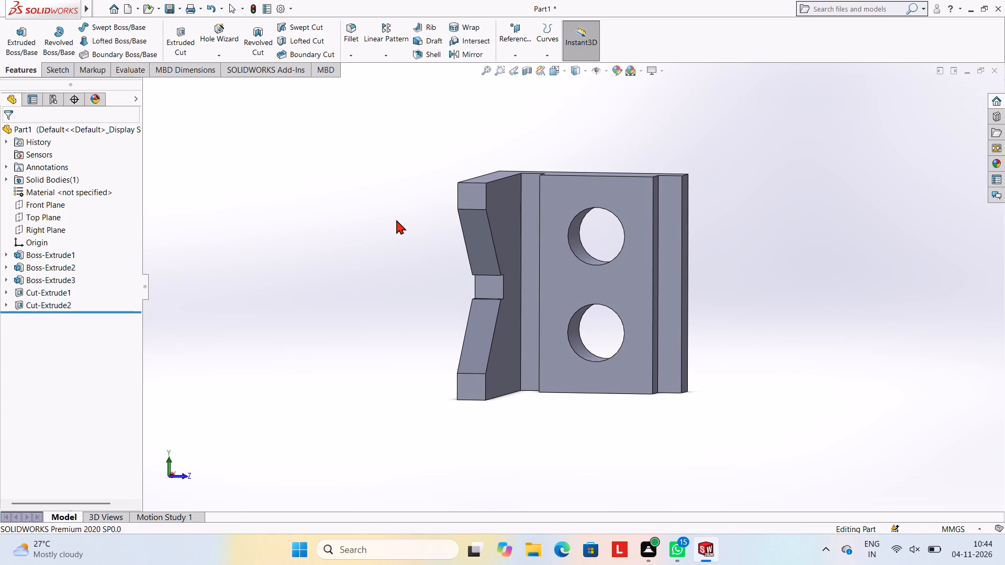
pyautogui.moveTo(627, 255); pyautogui.dragTo(520, 231, button='middle')
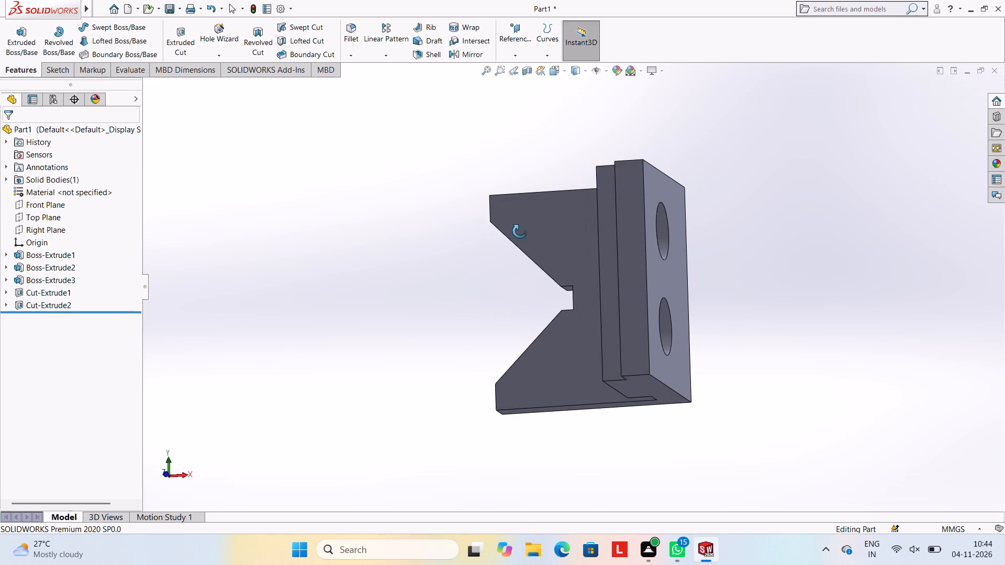
pyautogui.moveTo(520, 231); pyautogui.dragTo(526, 213, button='middle')
pyautogui.moveTo(597, 285); pyautogui.dragTo(603, 218, button='middle')
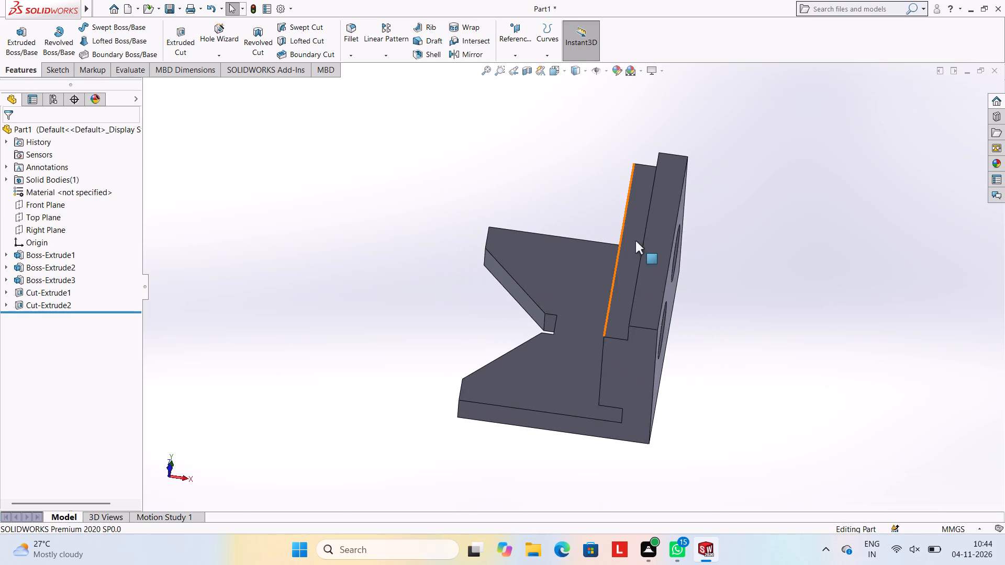
pyautogui.moveTo(625, 291); pyautogui.dragTo(673, 266, button='middle')
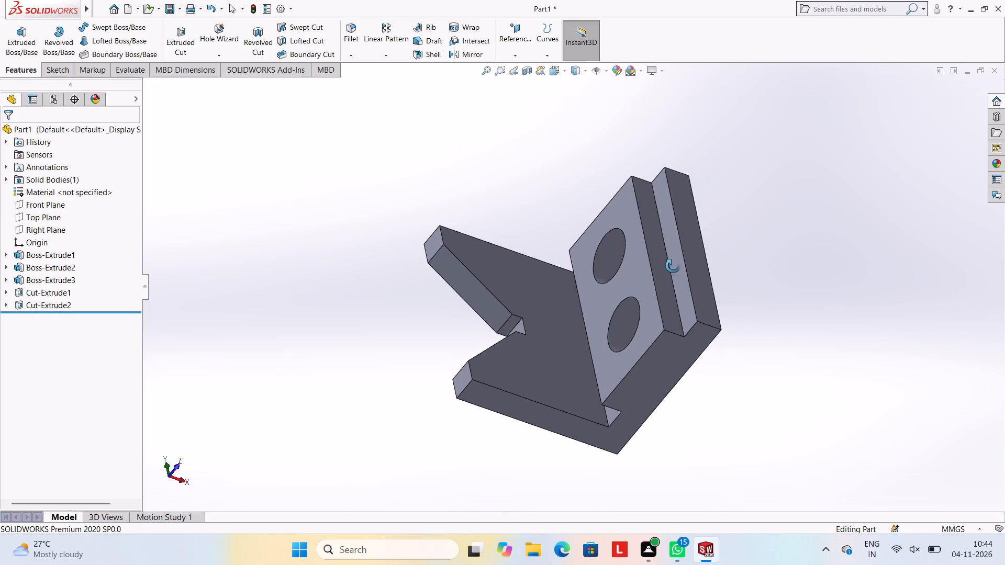
pyautogui.moveTo(673, 266); pyautogui.dragTo(714, 278, button='middle')
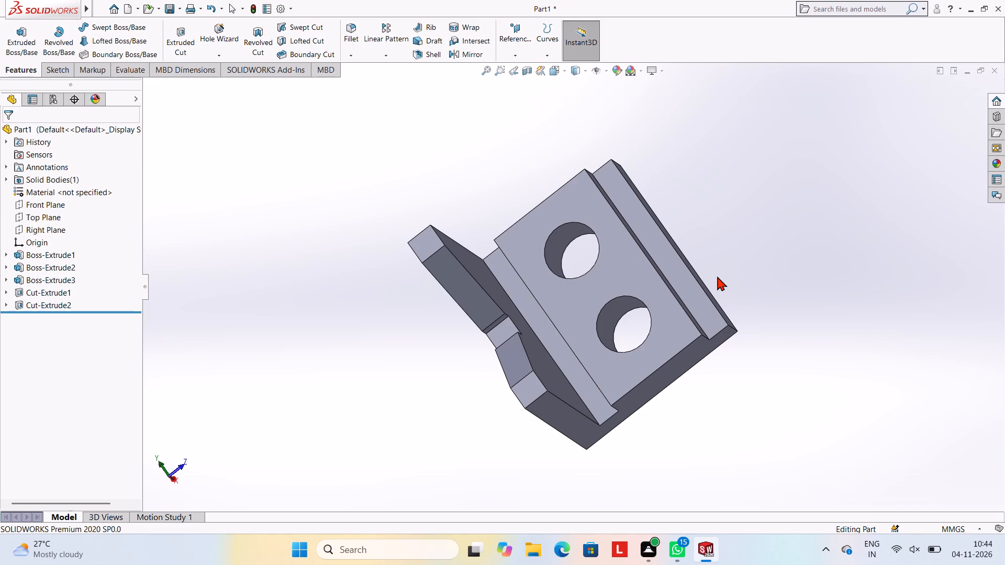
pyautogui.moveTo(639, 261); pyautogui.dragTo(559, 270, button='middle')
pyautogui.moveTo(730, 242); pyautogui.dragTo(804, 241, button='middle')
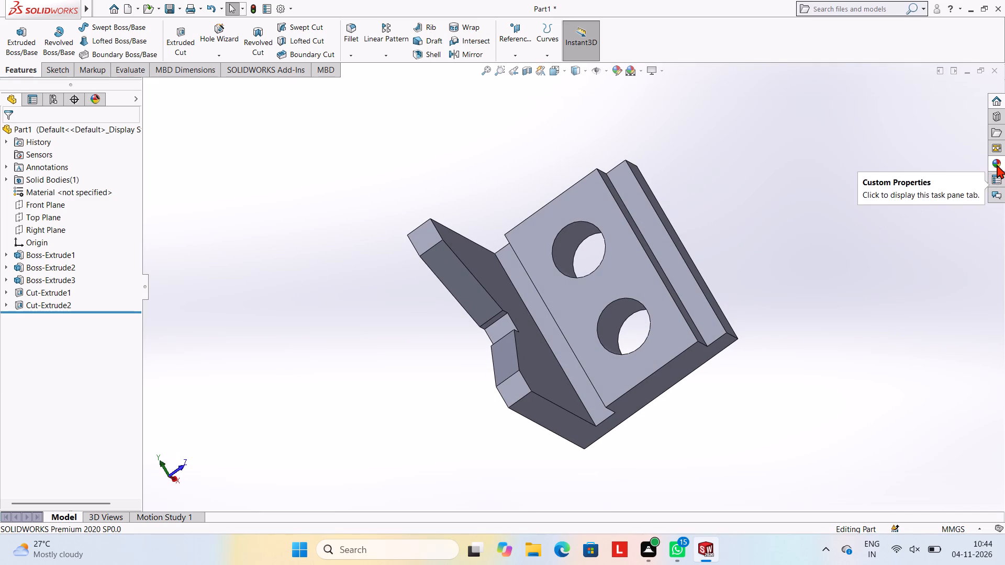
# Apply the yellow appearance from the Solid appearances to the entire bracket body.
pyautogui.click(998, 164)
pyautogui.click(856, 102)
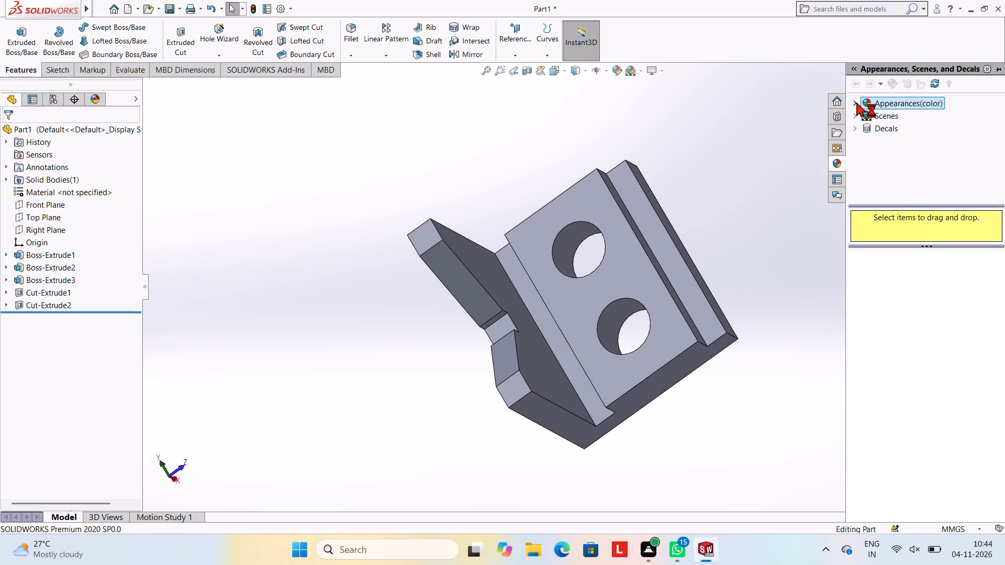
pyautogui.click(898, 181)
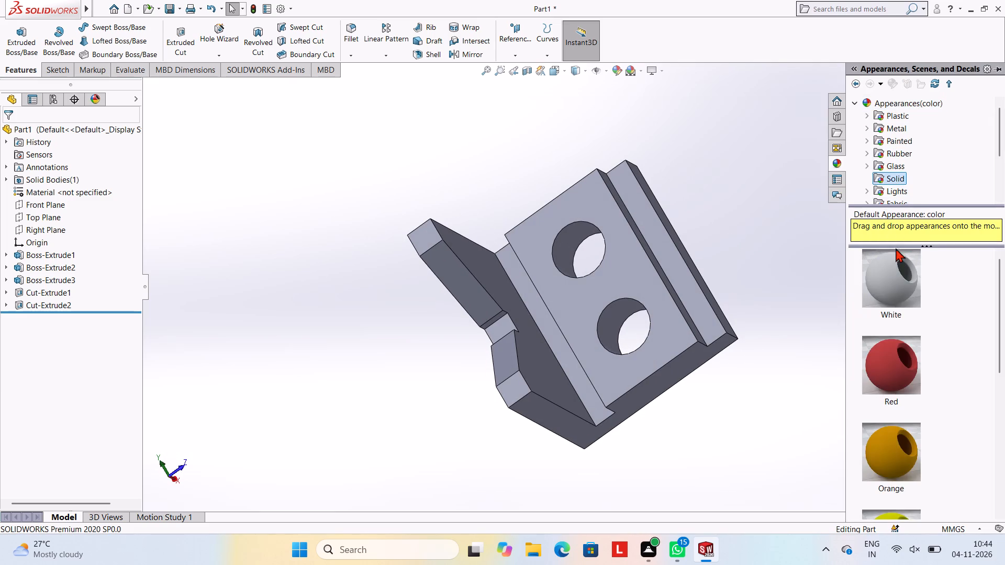
pyautogui.scroll(-2, 900, 324)
pyautogui.moveTo(891, 279); pyautogui.dragTo(585, 319)
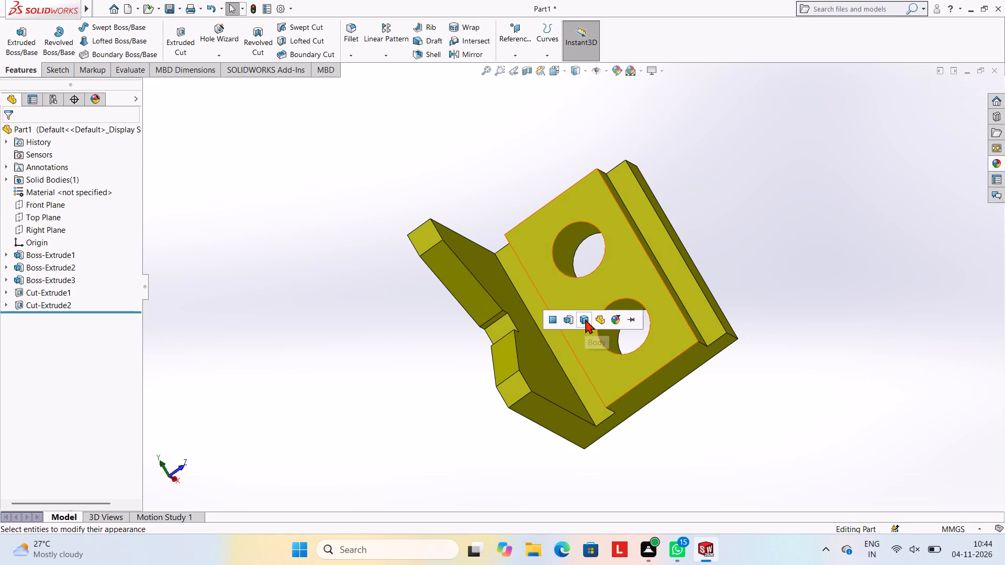
pyautogui.click(588, 316)
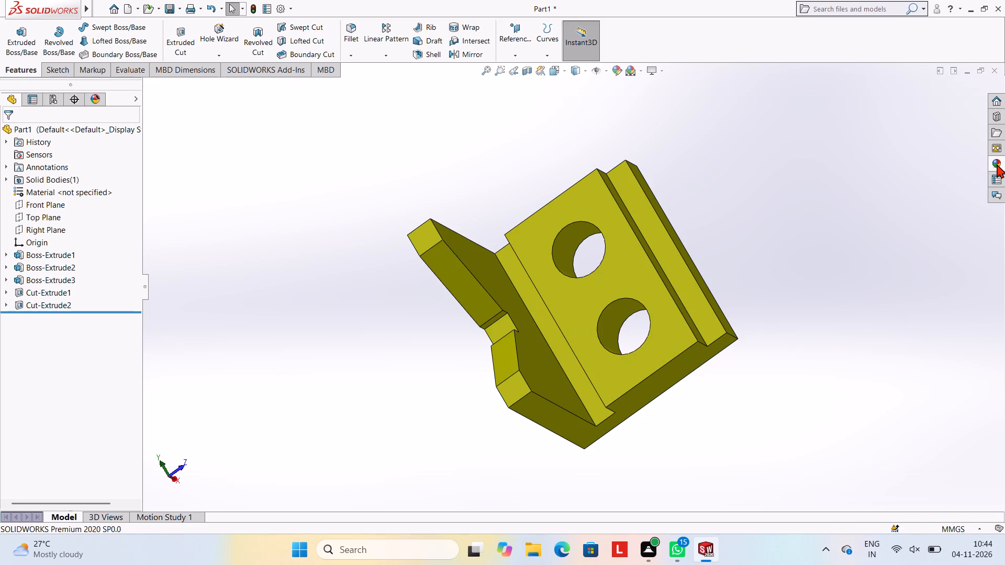
# Apply the Pink solid appearance to the raised pad feature, Boss-Extrude3.
pyautogui.click(997, 164)
pyautogui.scroll(-1, 887, 370)
pyautogui.moveTo(897, 459); pyautogui.dragTo(892, 458)
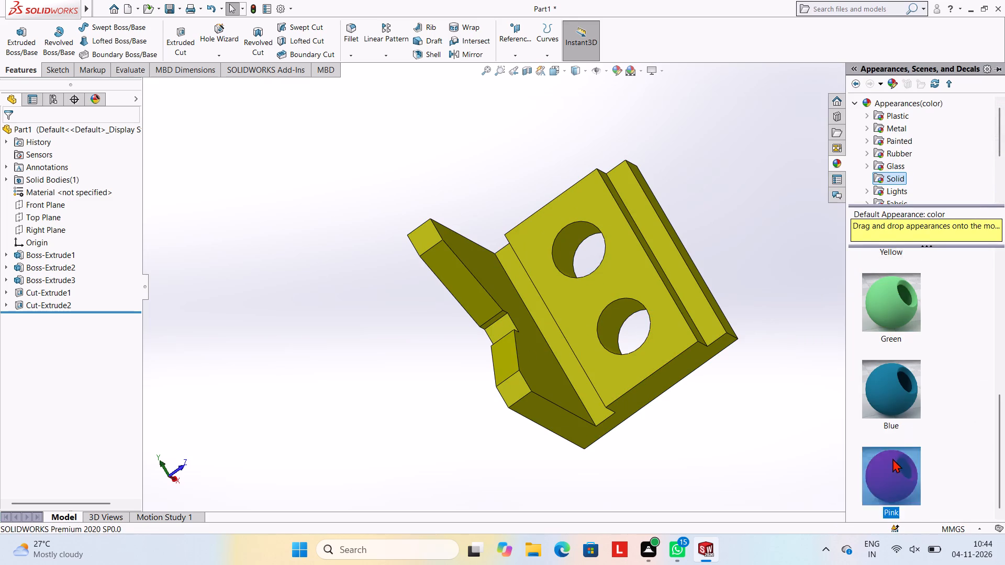
pyautogui.moveTo(892, 458); pyautogui.dragTo(637, 247)
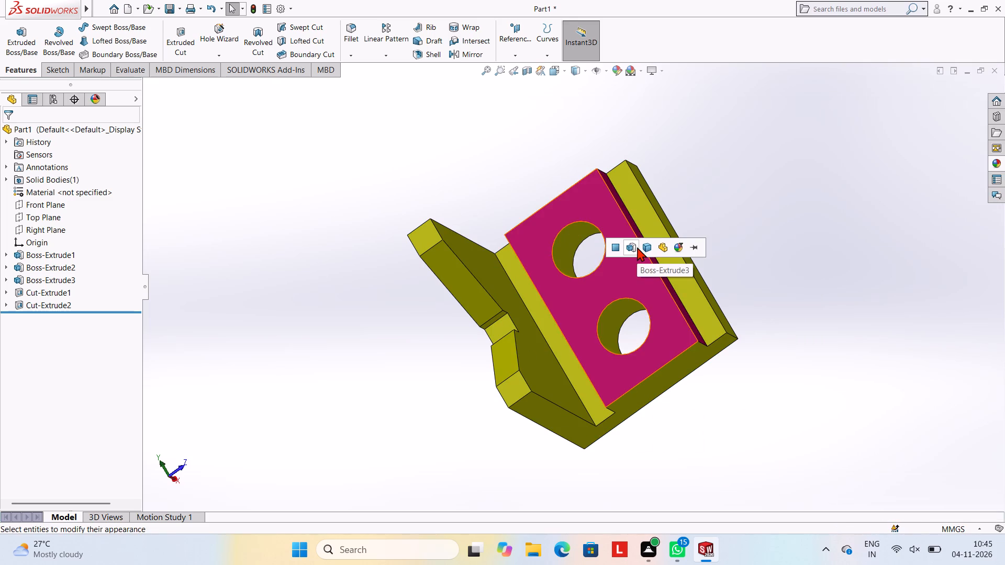
pyautogui.click(637, 247)
# Apply the Green solid appearance to the V-shaped notch's cut feature.
pyautogui.moveTo(816, 238); pyautogui.dragTo(793, 243, button='middle')
pyautogui.click(997, 164)
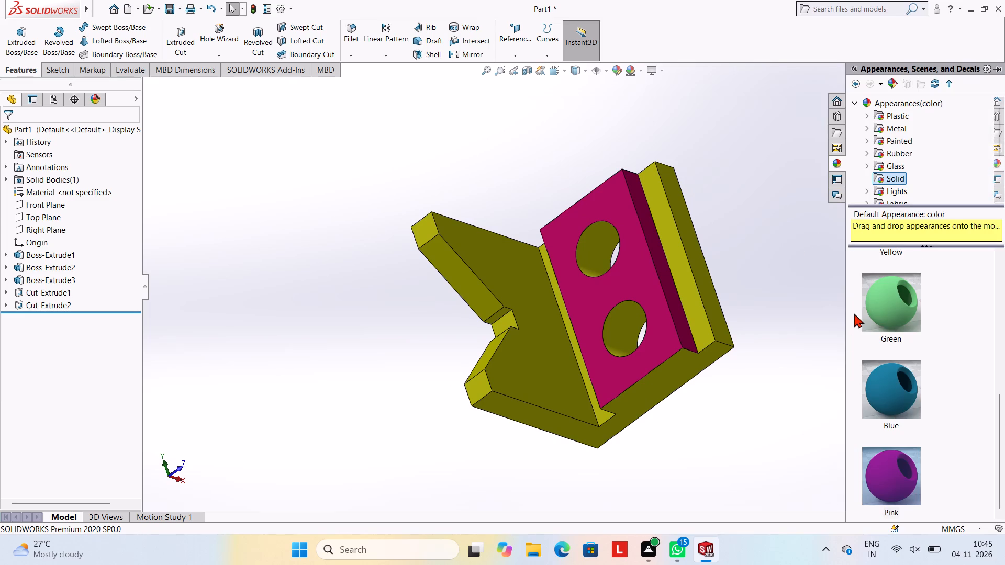
pyautogui.scroll(-2, 858, 345)
pyautogui.moveTo(890, 310); pyautogui.dragTo(466, 290)
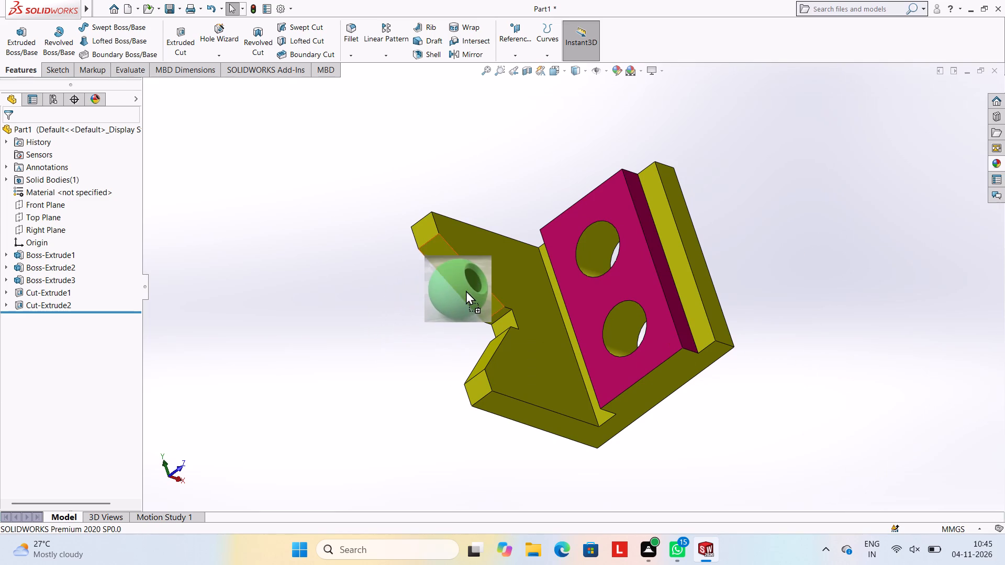
pyautogui.moveTo(466, 290); pyautogui.dragTo(466, 290)
pyautogui.click(466, 290)
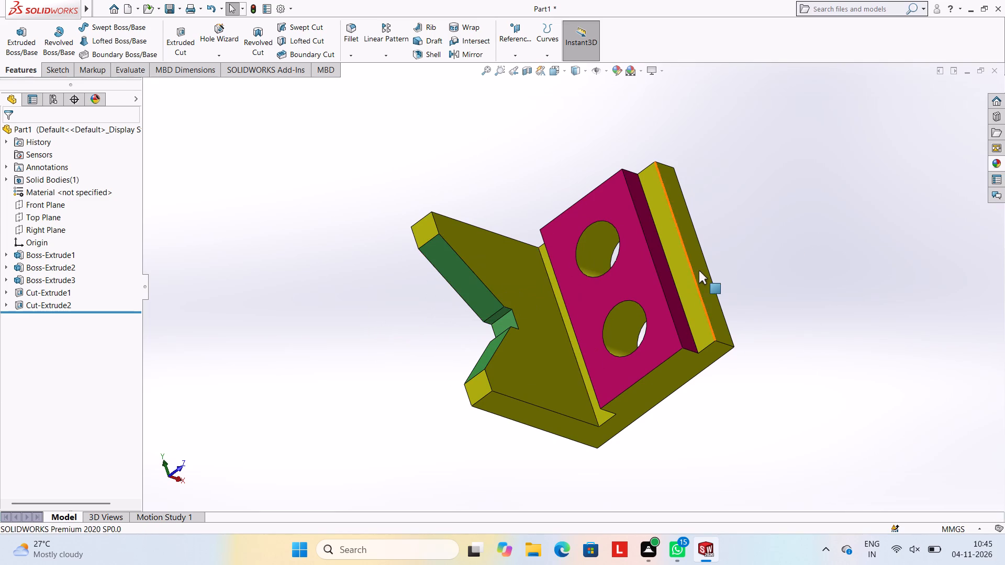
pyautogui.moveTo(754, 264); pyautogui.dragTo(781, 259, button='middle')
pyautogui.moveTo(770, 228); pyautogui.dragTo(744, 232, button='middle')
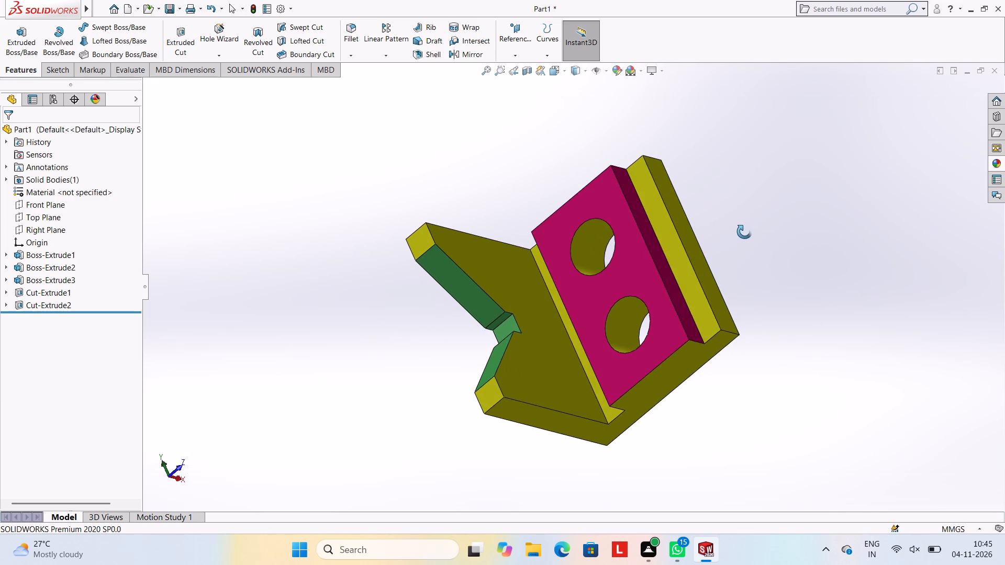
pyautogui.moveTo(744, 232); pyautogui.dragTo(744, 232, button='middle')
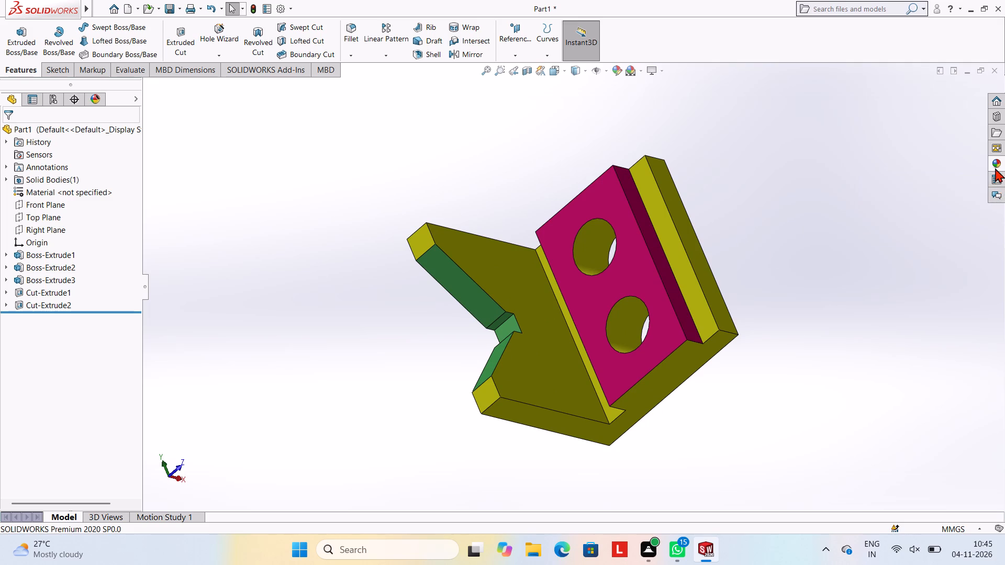
# Apply the Red solid appearance to the cut feature that forms the two holes in the raised pad.
pyautogui.click(995, 163)
pyautogui.scroll(5, 899, 310)
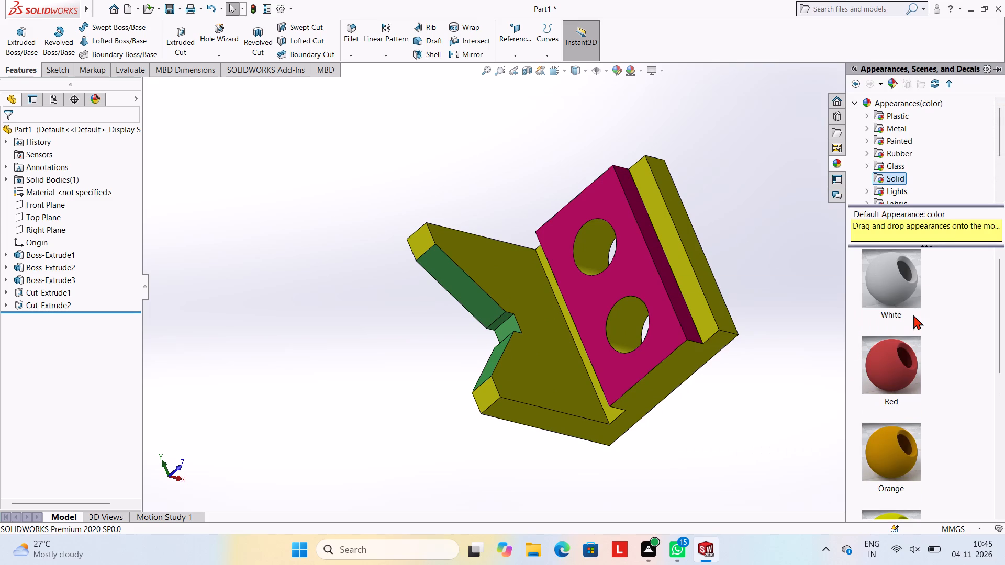
pyautogui.moveTo(901, 355); pyautogui.dragTo(595, 231)
pyautogui.click(595, 231)
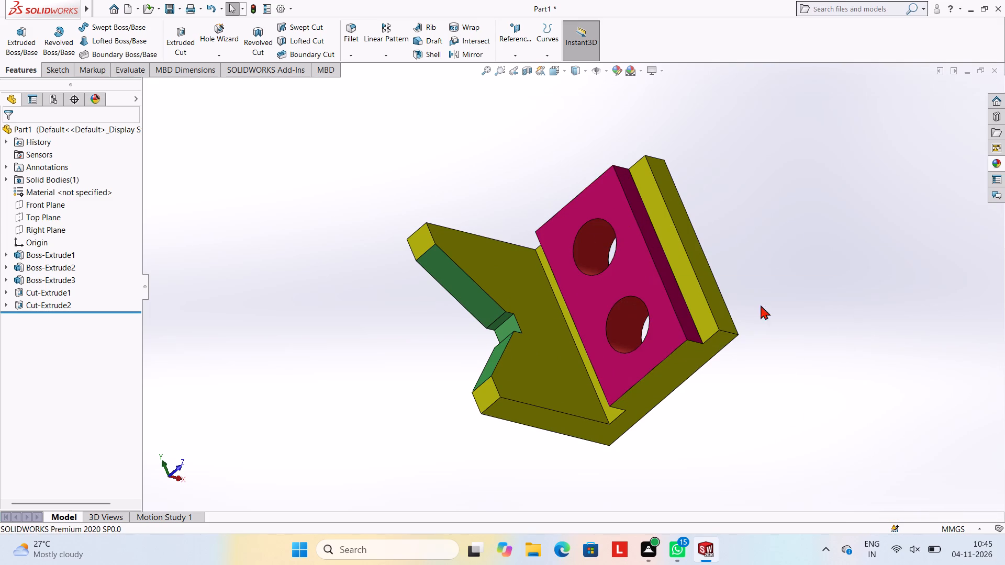
# Save the part in the Documents folder as a SOLIDWORKS Part file named L ANGLE BRACKET.
pyautogui.middleClick(639, 235)
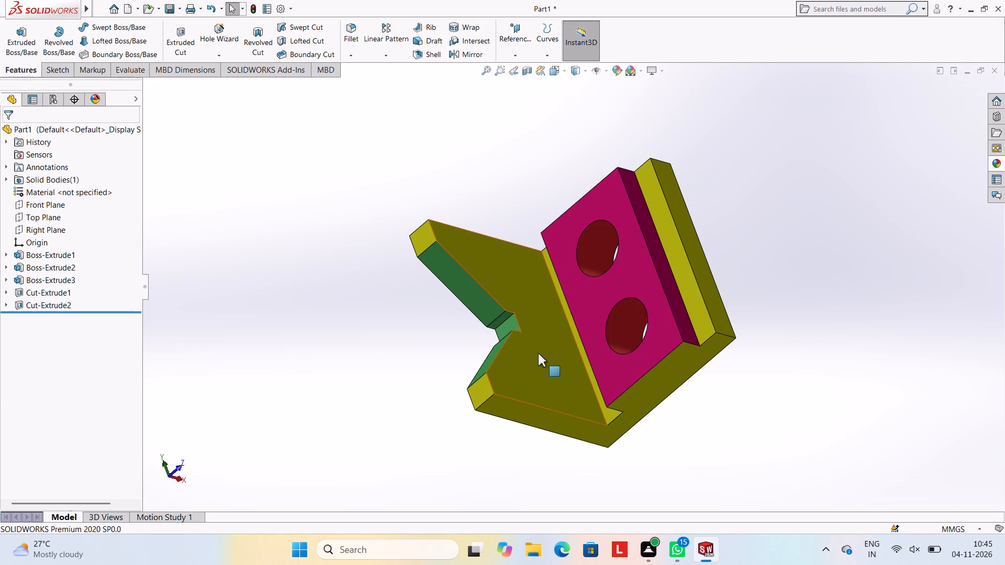
pyautogui.scroll(1, 544, 357)
pyautogui.moveTo(568, 330); pyautogui.dragTo(563, 329, button='middle')
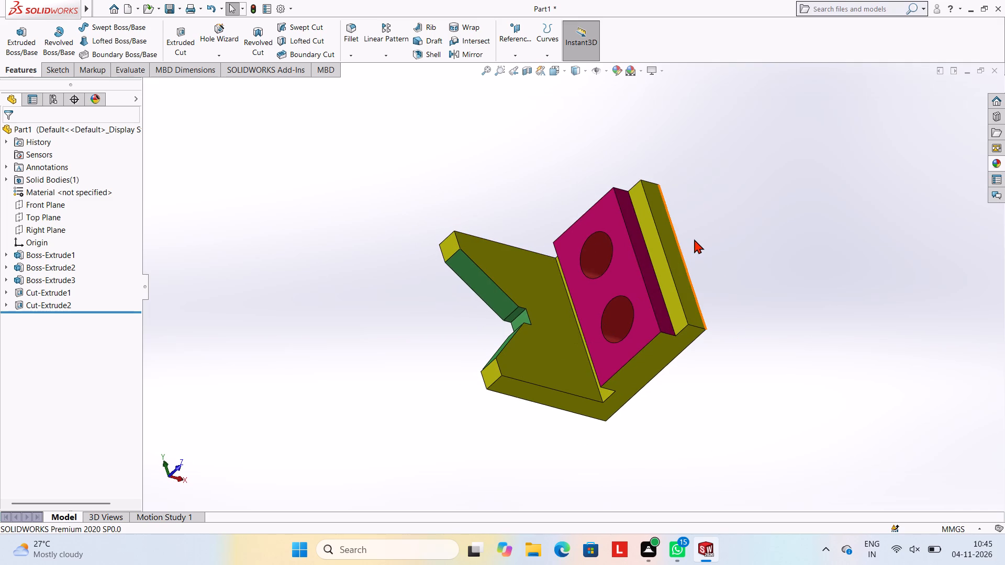
pyautogui.hotkey('ctrl', 's')
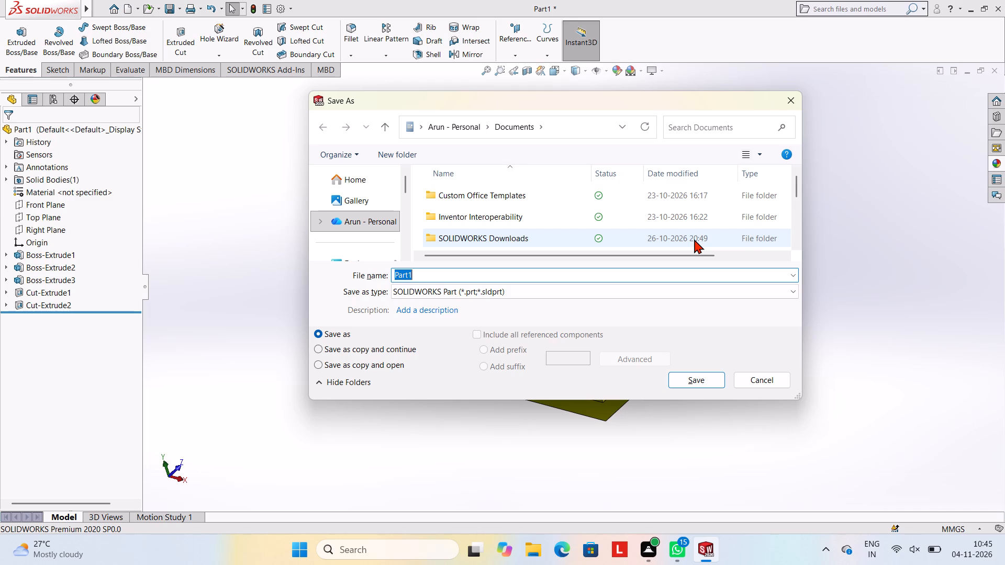
pyautogui.write('L ANGLE')
pyautogui.press('space')
pyautogui.write('BRACKE')
pyautogui.write('T')
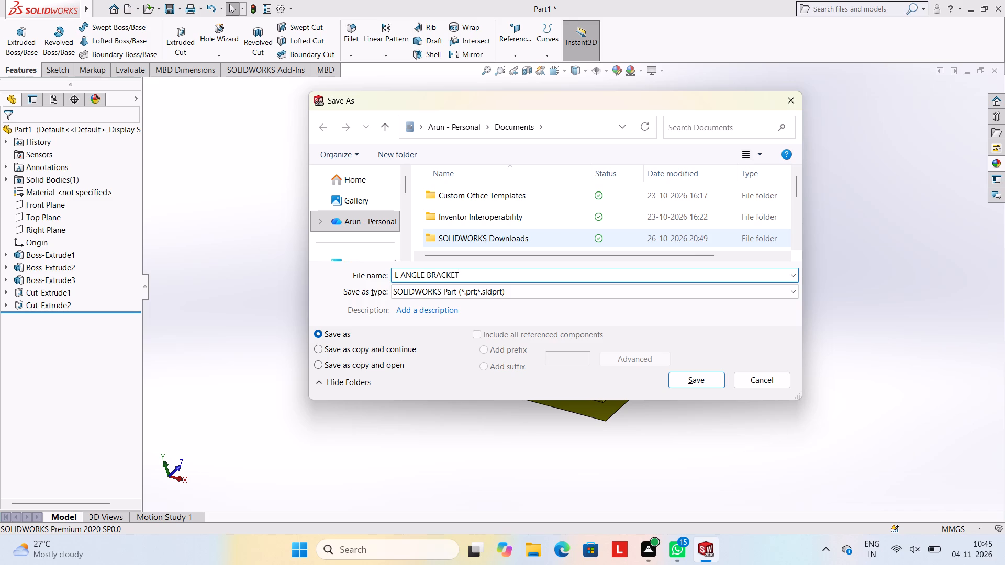
pyautogui.press('space')
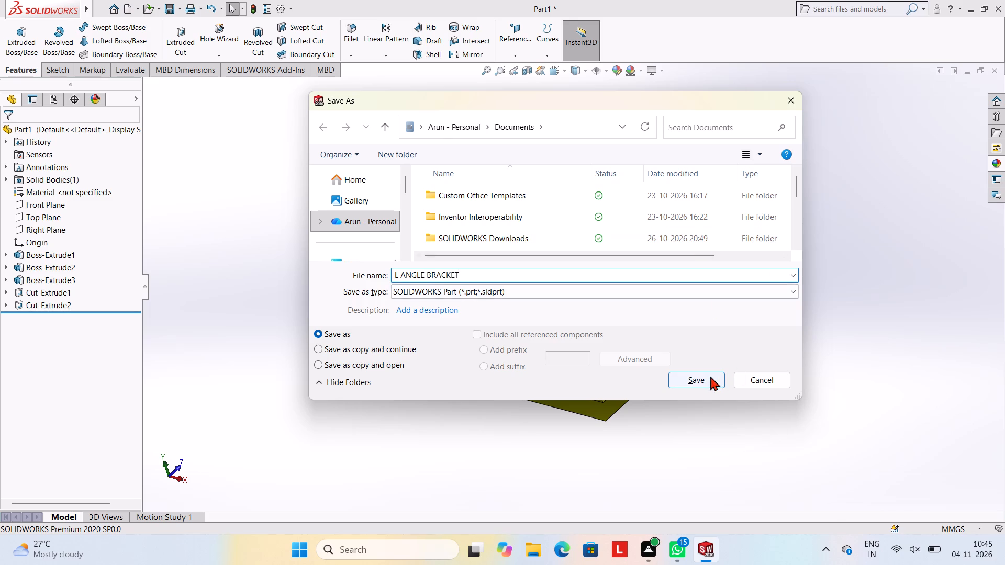
pyautogui.click(709, 376)
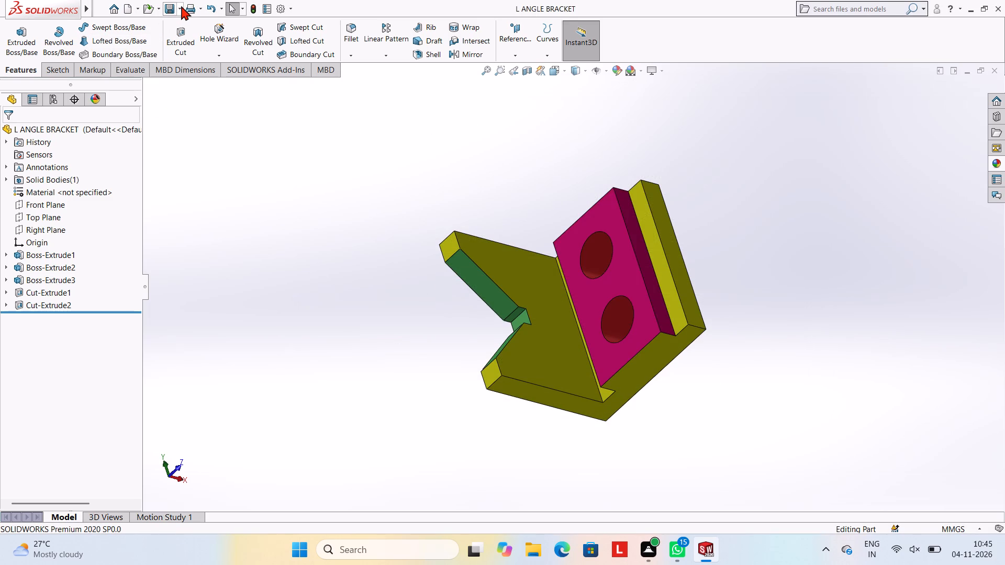
# Save a copy of the bracket in Adobe Portable Document Format (*.pdf) under the name L ANGLE BRACKET.
pyautogui.click(181, 6)
pyautogui.click(184, 34)
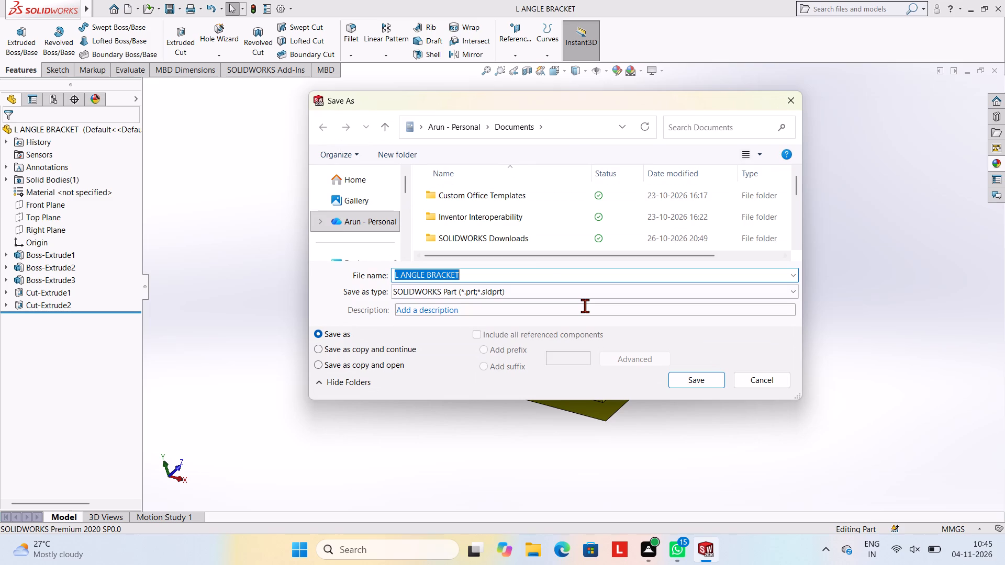
pyautogui.click(578, 291)
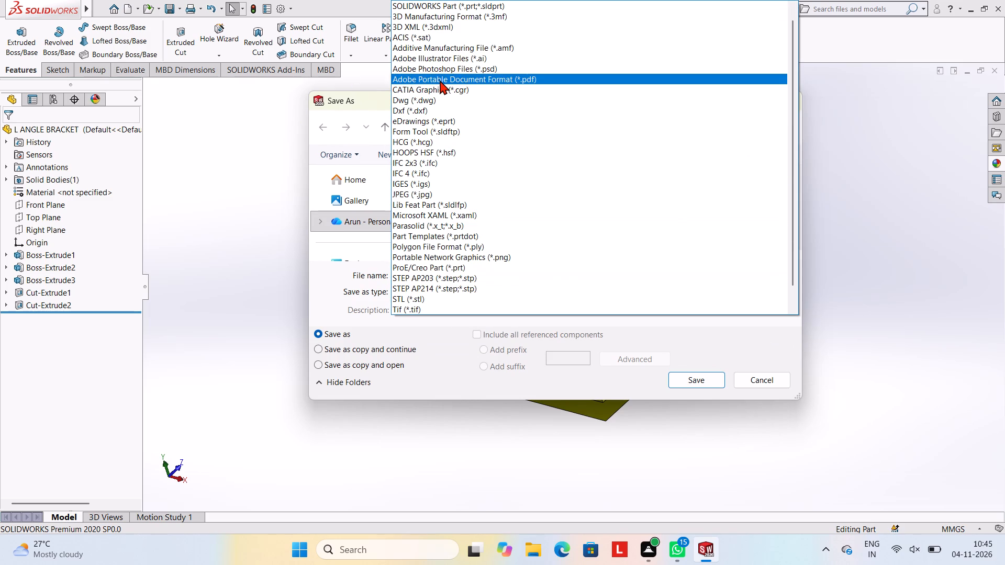
pyautogui.click(440, 80)
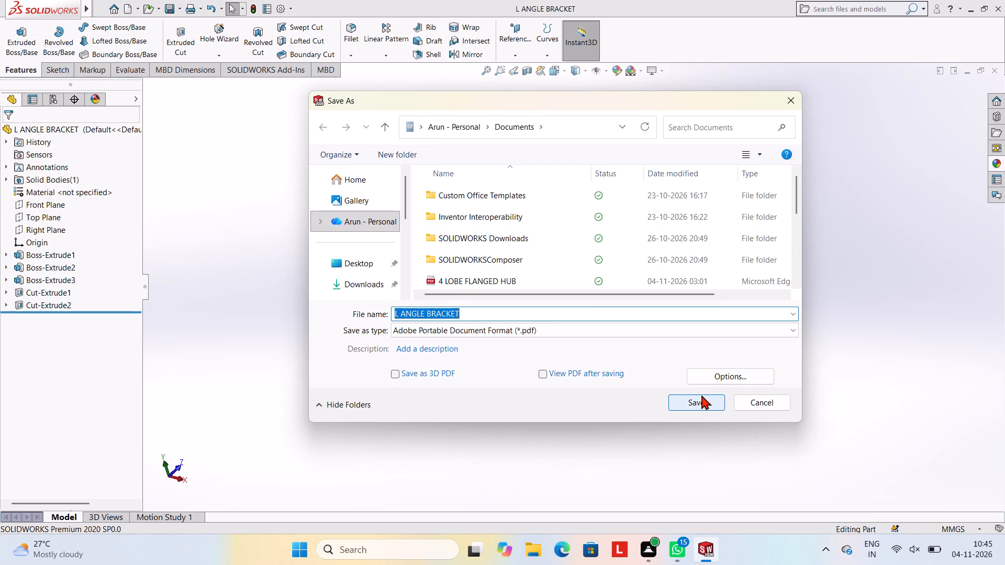
pyautogui.click(701, 395)
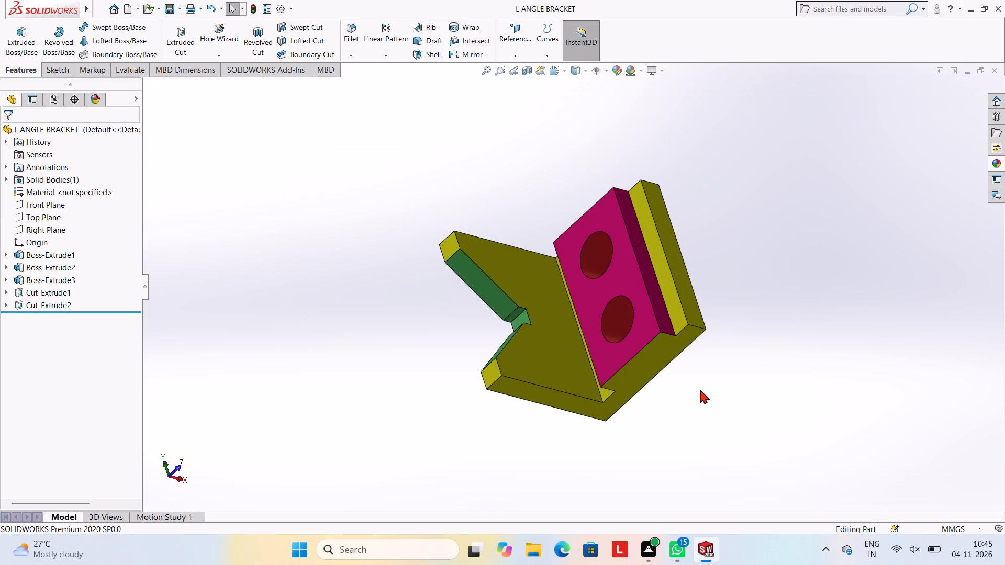